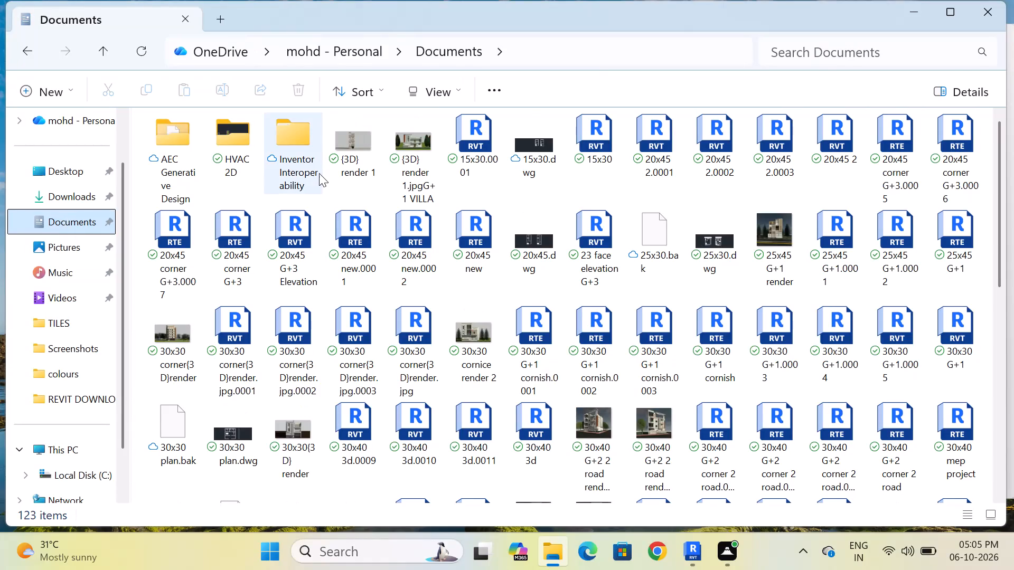
Open the family file taracotett jali 1.0001 from the Documents folder, inspect its extruded panel, and close it.
{"action": "scroll", "coordinate": [319, 248], "scroll_direction": "down", "scroll_amount": 12}
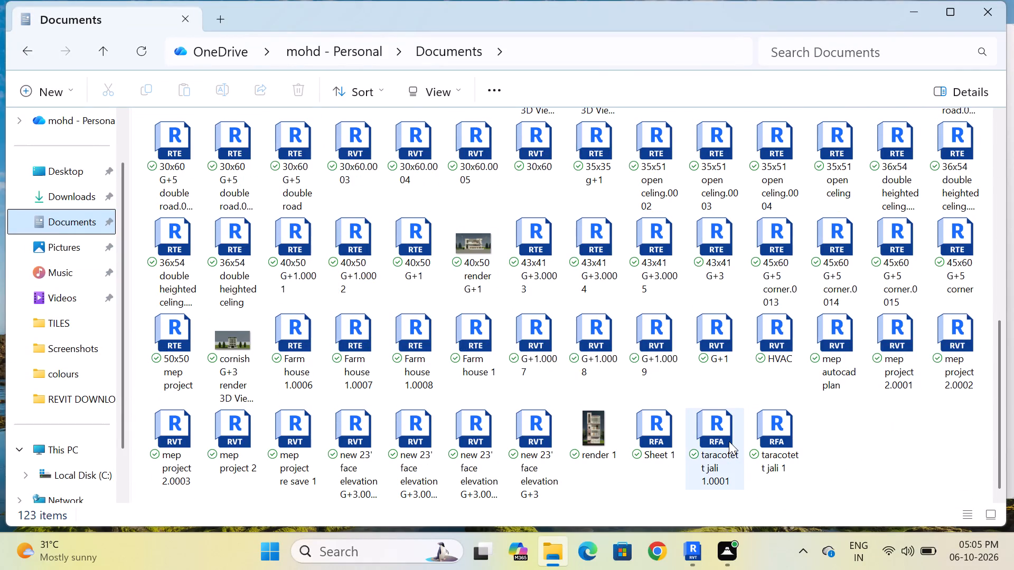
{"action": "left_click", "coordinate": [726, 433]}
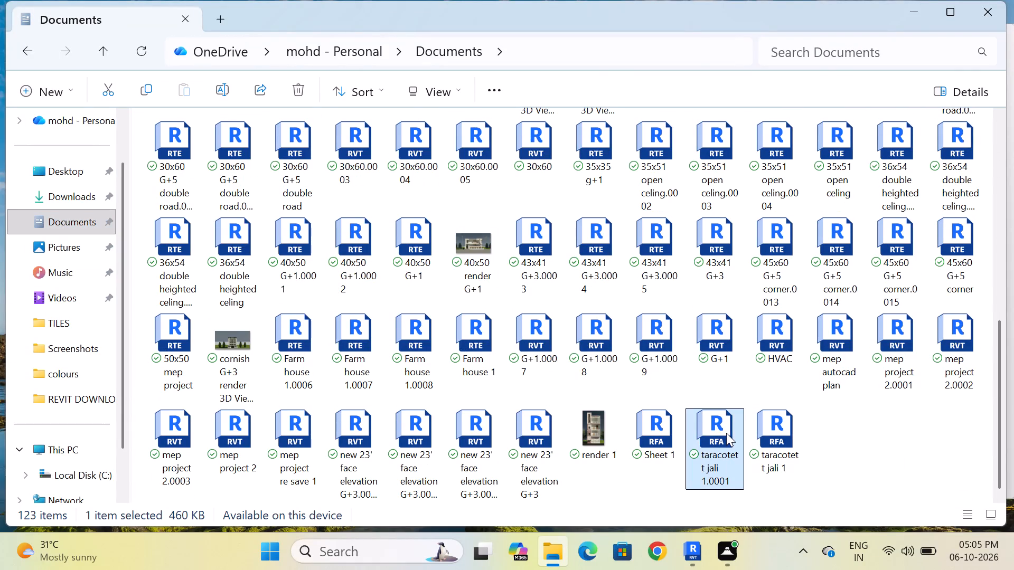
{"action": "double_click", "coordinate": [726, 433]}
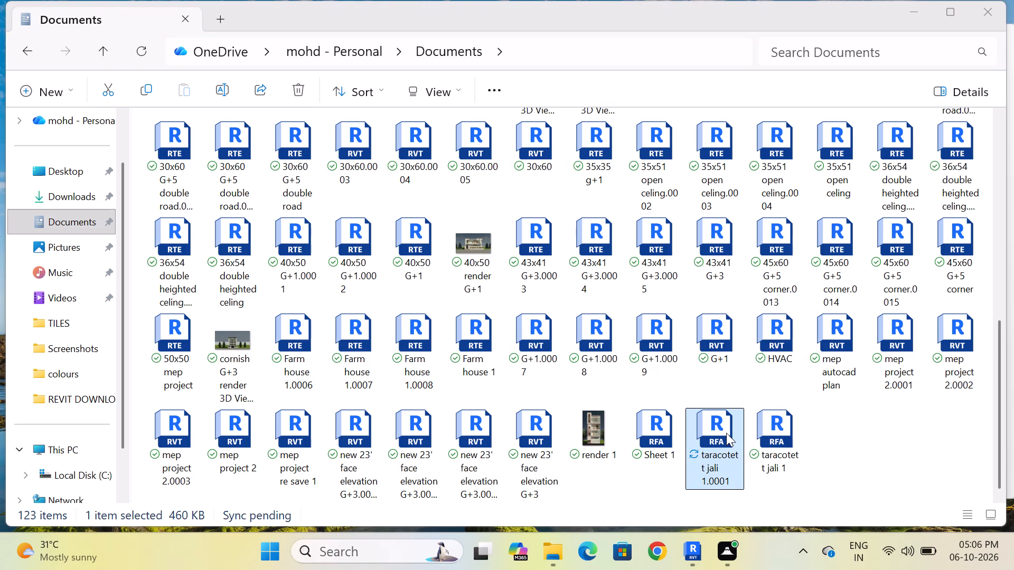
{"action": "left_click", "coordinate": [692, 561]}
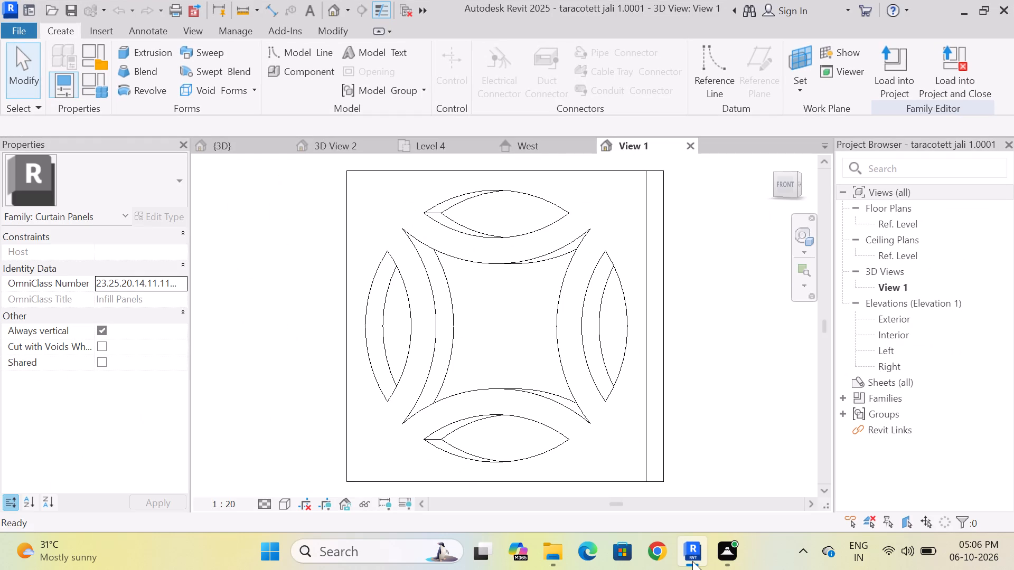
{"action": "left_click", "coordinate": [602, 202]}
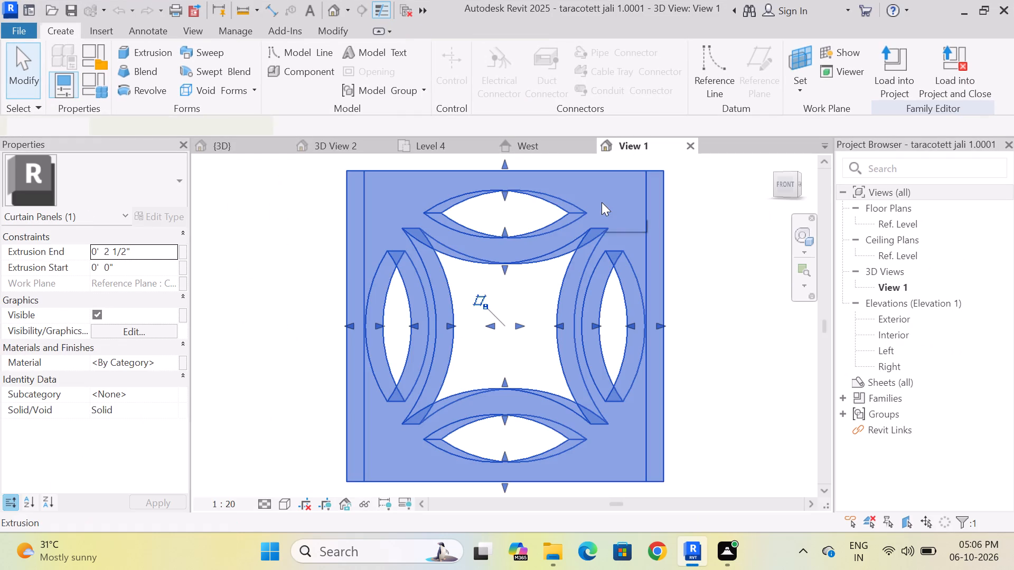
{"action": "key", "text": "Escape"}
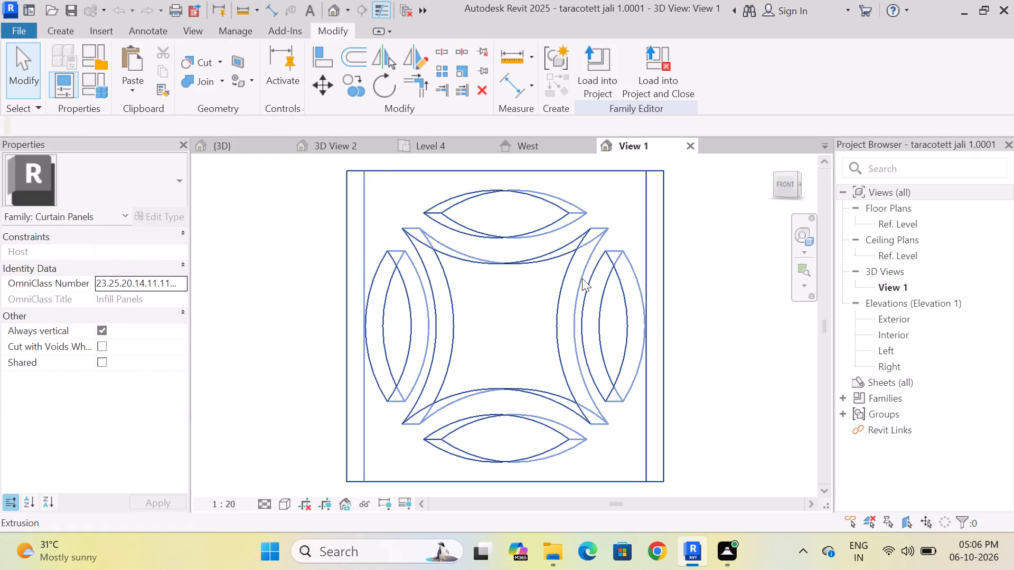
{"action": "scroll", "coordinate": [599, 237], "scroll_direction": "down", "scroll_amount": 7}
{"action": "scroll", "coordinate": [460, 354], "scroll_direction": "up", "scroll_amount": 2}
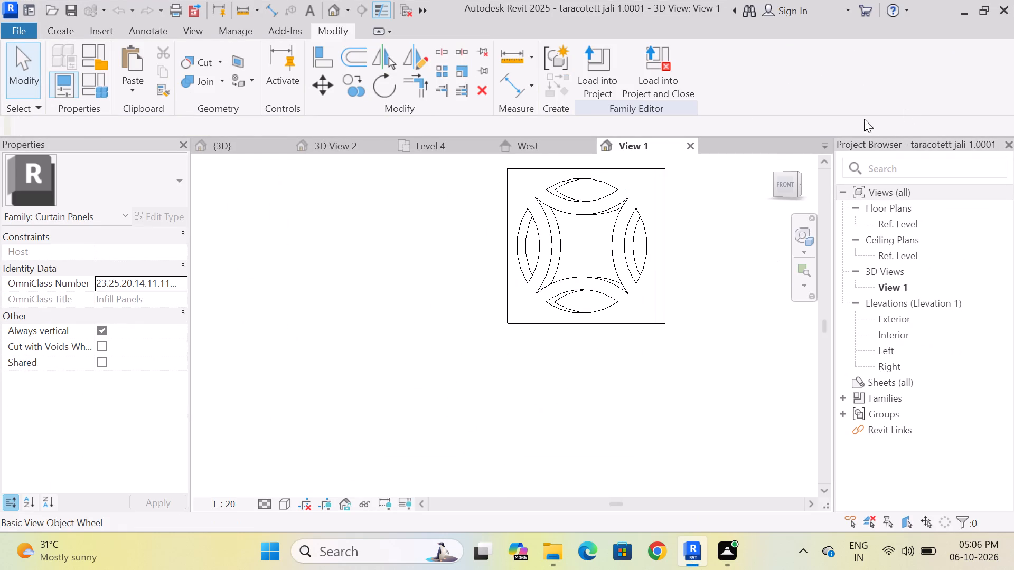
{"action": "left_click", "coordinate": [690, 148]}
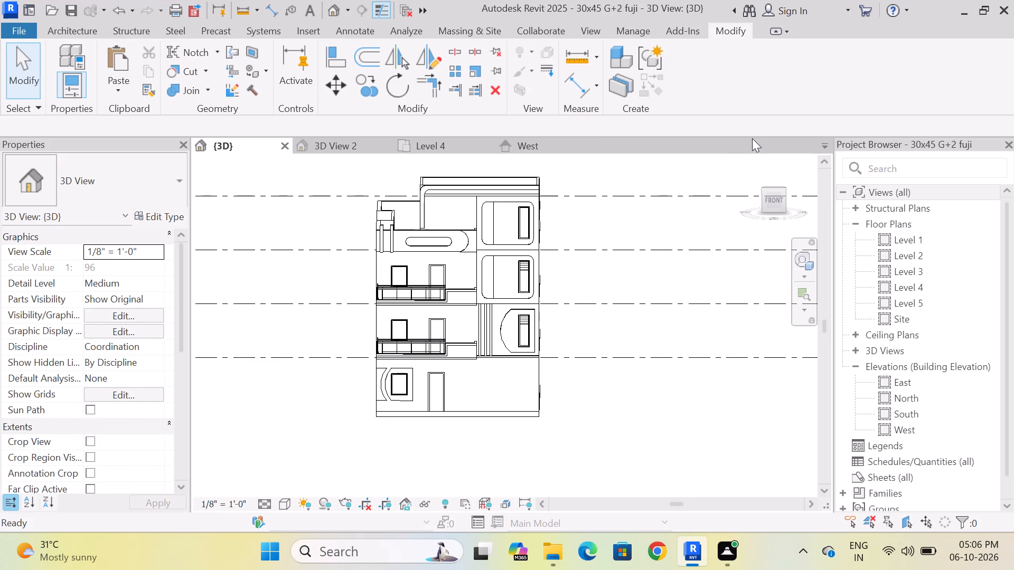
Open the family file taracotett jali 1 from the Documents folder to check its panel, and close its view.
{"action": "left_click", "coordinate": [962, 5]}
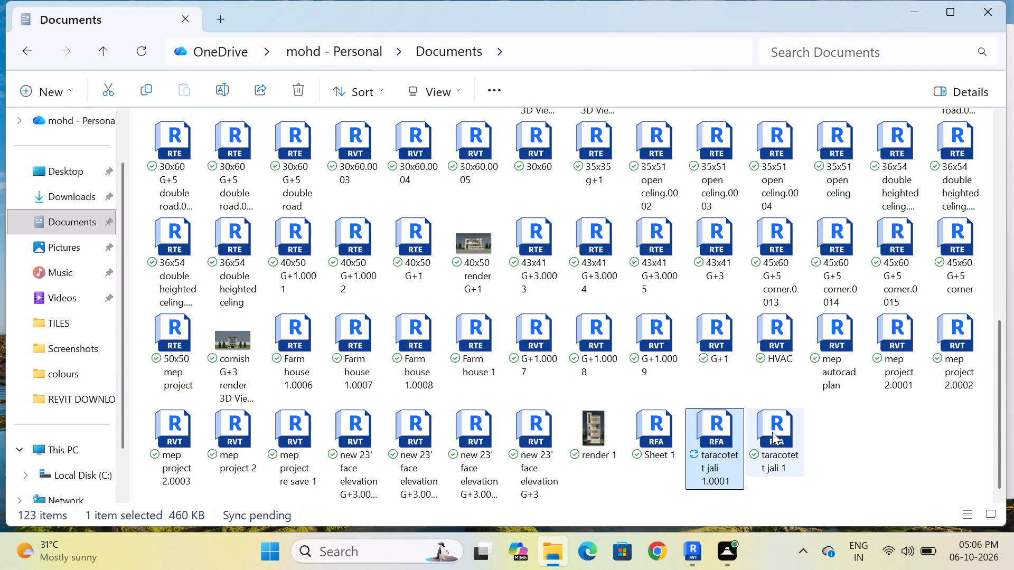
{"action": "double_click", "coordinate": [772, 432]}
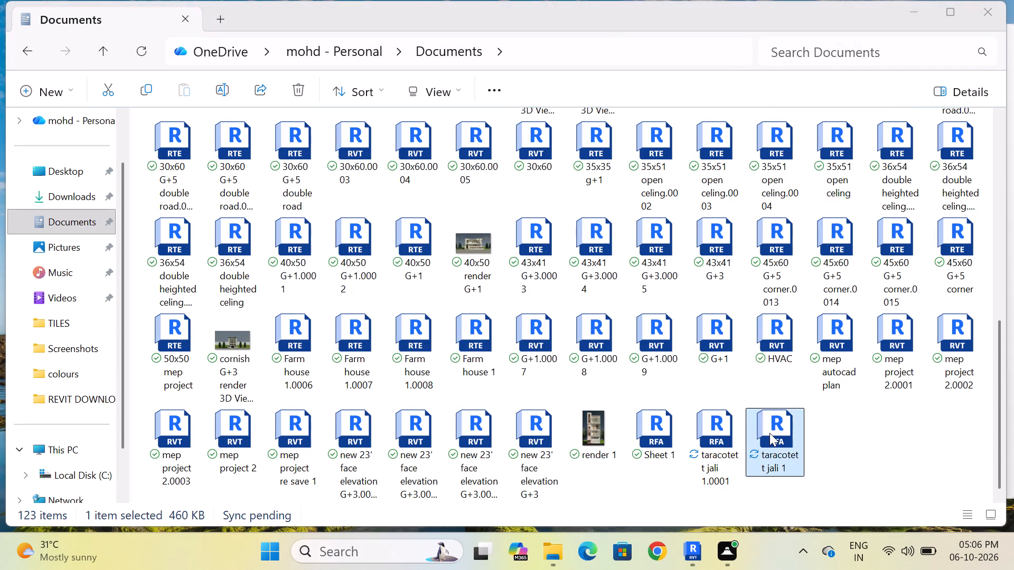
{"action": "left_click", "coordinate": [687, 554]}
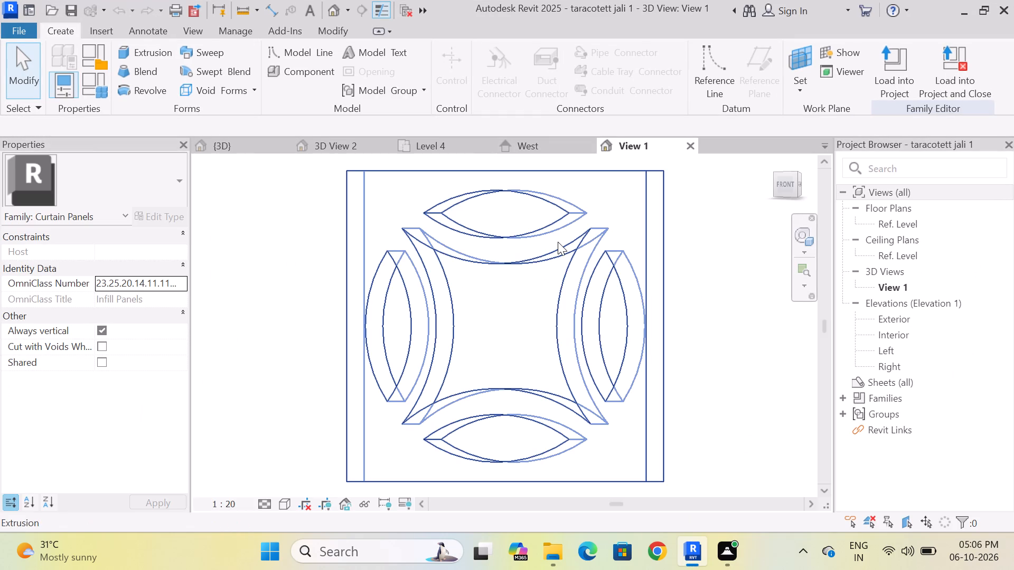
{"action": "left_click", "coordinate": [1009, 9]}
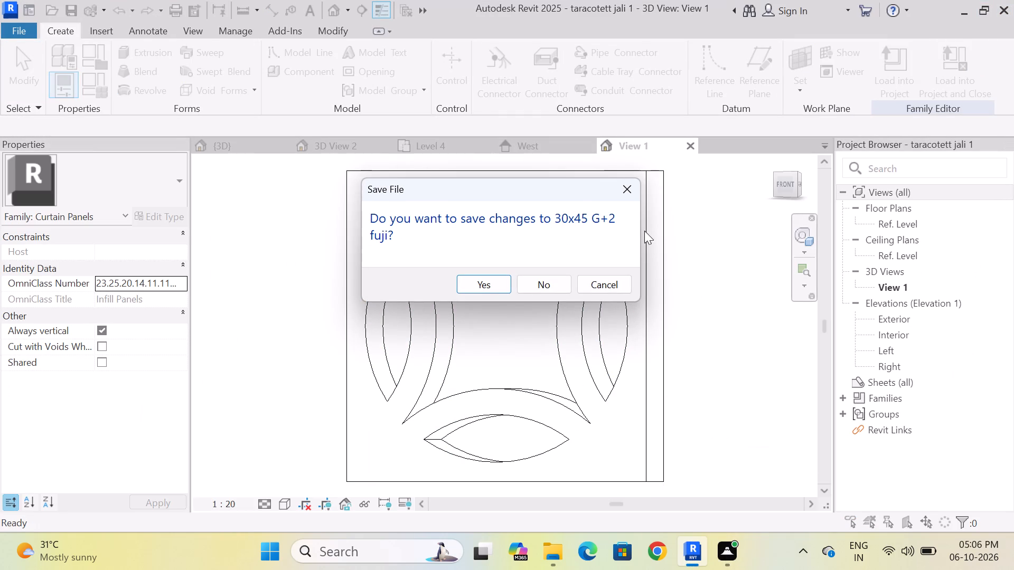
{"action": "left_click", "coordinate": [630, 284]}
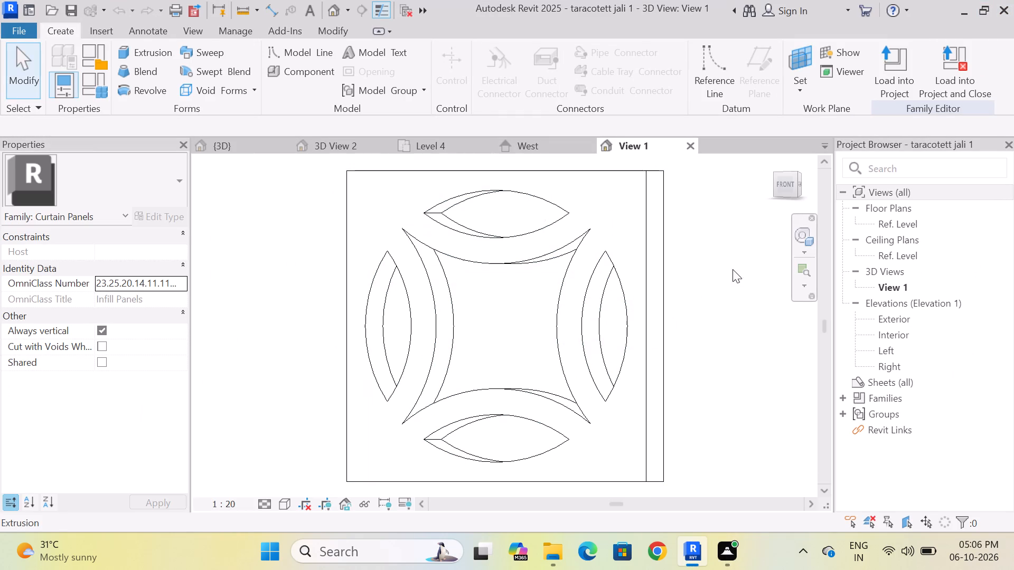
{"action": "left_click", "coordinate": [692, 147]}
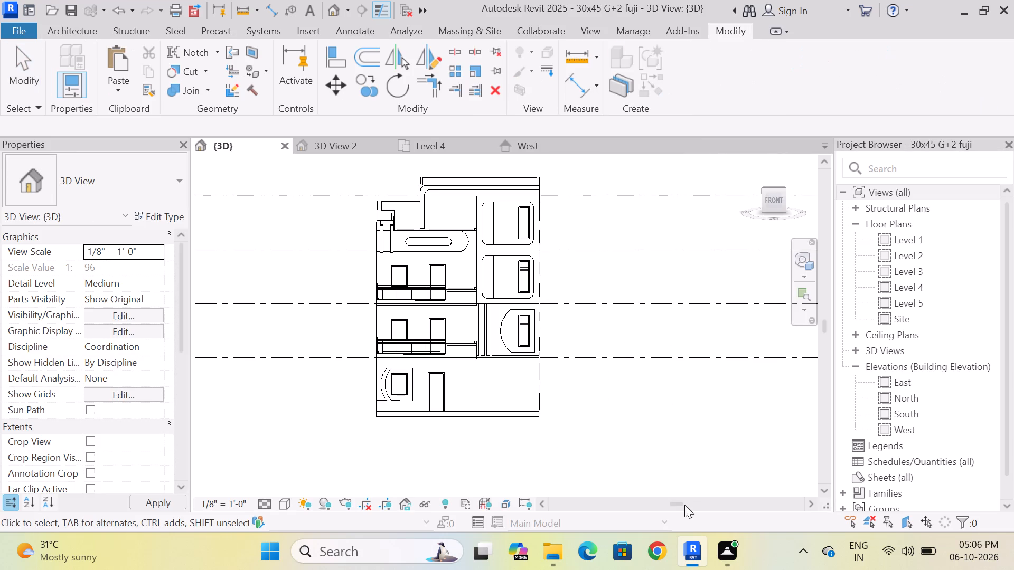
Reopen the family taracotett jali 1.0001 and load it into the project 30x45 G+2 fuji.rvt.
{"action": "left_click", "coordinate": [689, 556]}
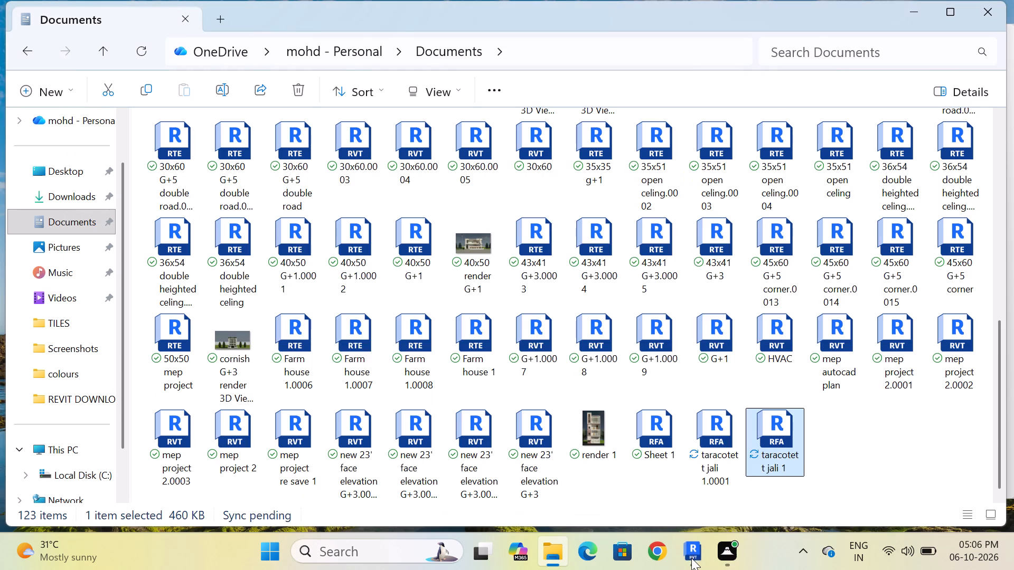
{"action": "double_click", "coordinate": [725, 420]}
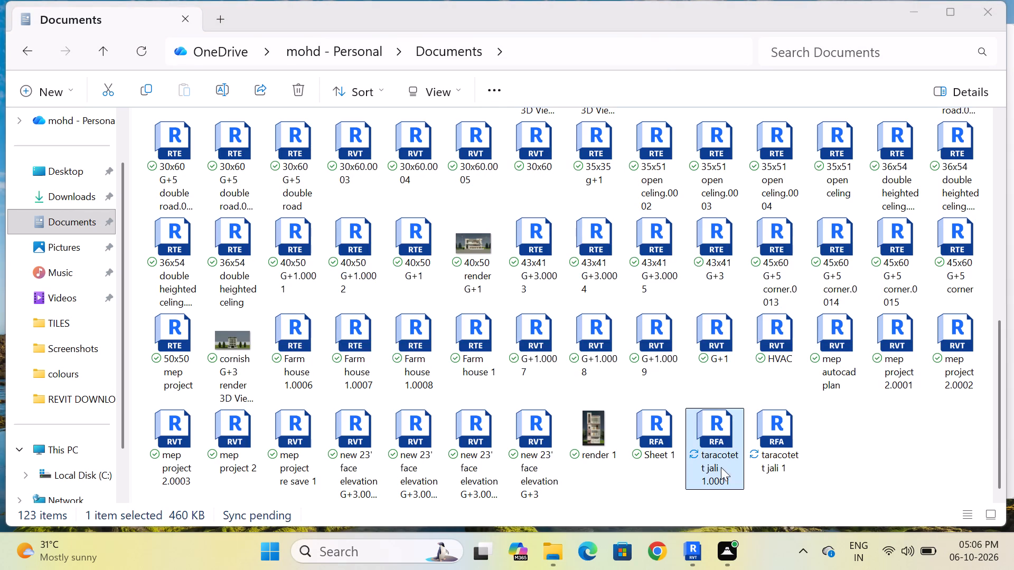
{"action": "left_click", "coordinate": [697, 553]}
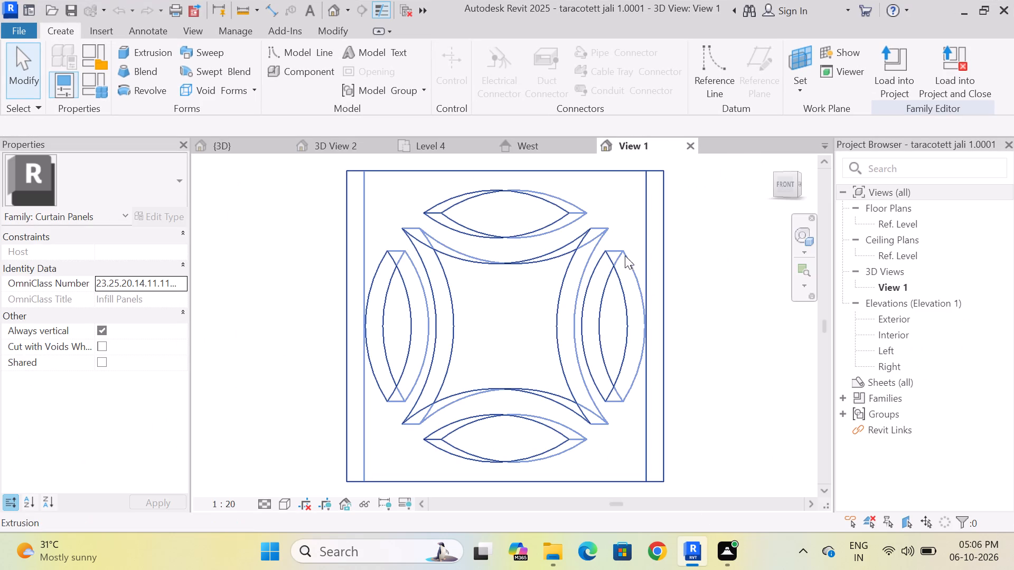
{"action": "left_click", "coordinate": [892, 64]}
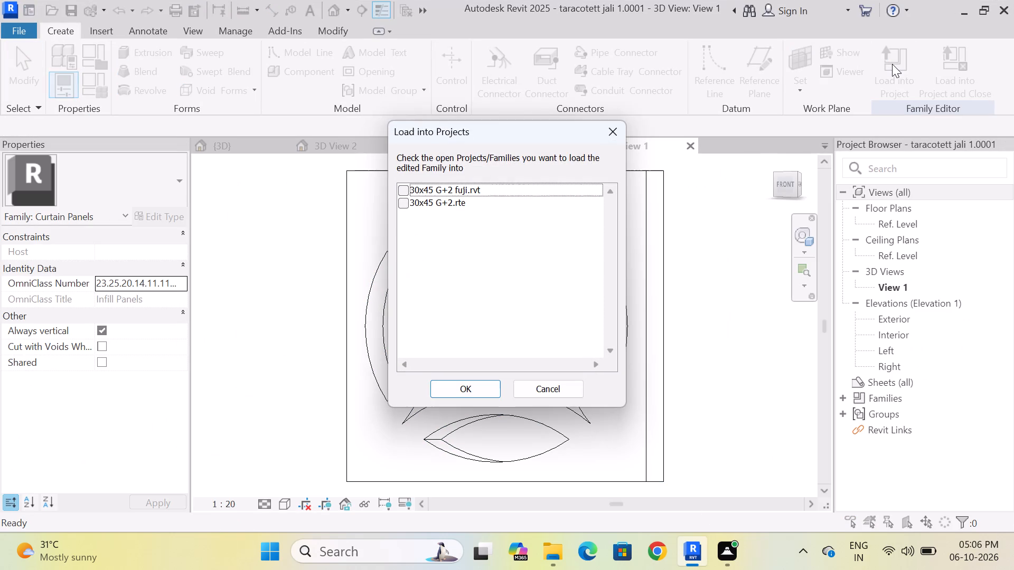
{"action": "left_click", "coordinate": [403, 185]}
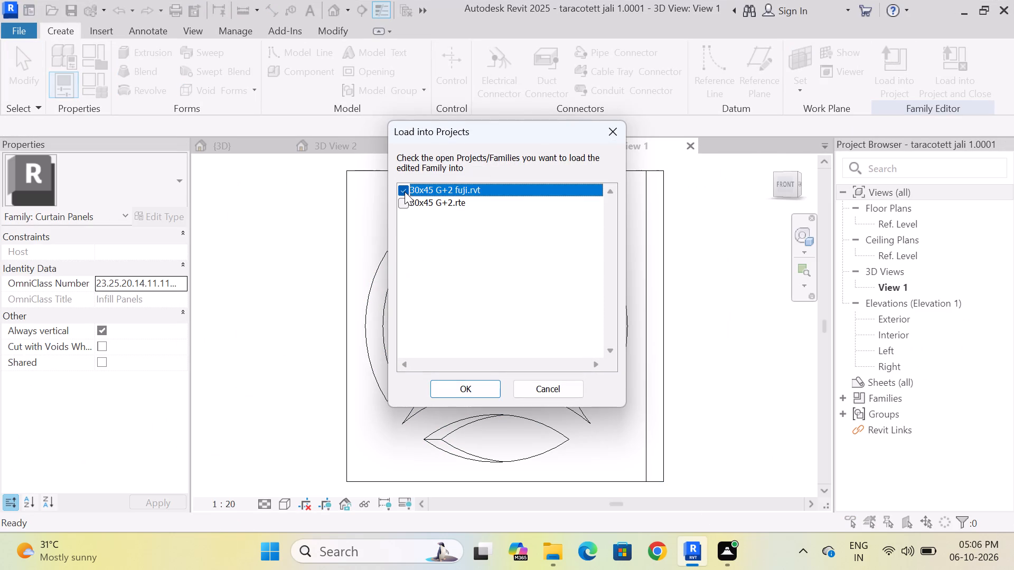
{"action": "left_click", "coordinate": [450, 388]}
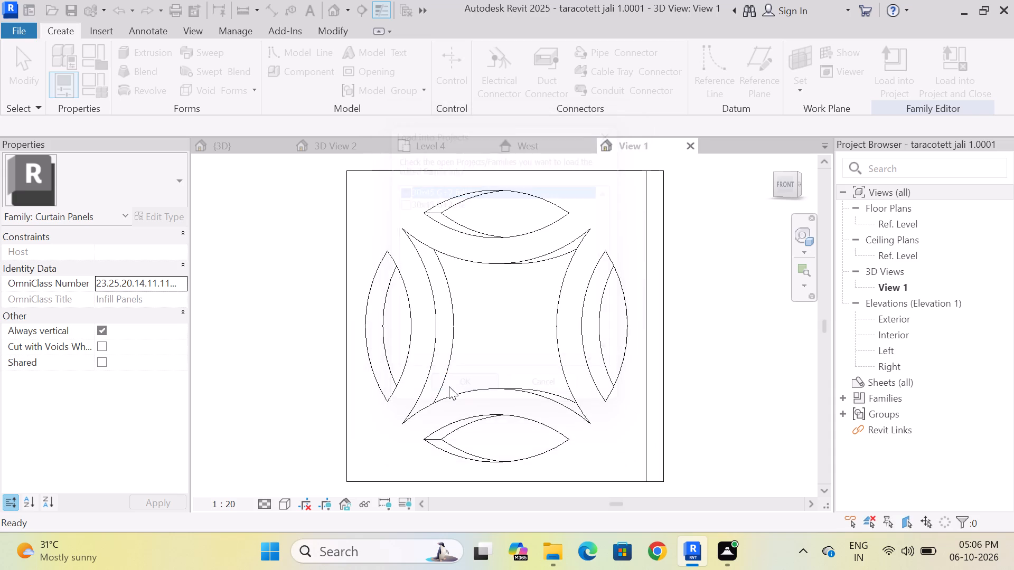
Measure the height of the solid parapet beside the Level 2 balcony railing in the front-facing {3D} view.
{"action": "scroll", "coordinate": [433, 325], "scroll_direction": "down", "scroll_amount": 4}
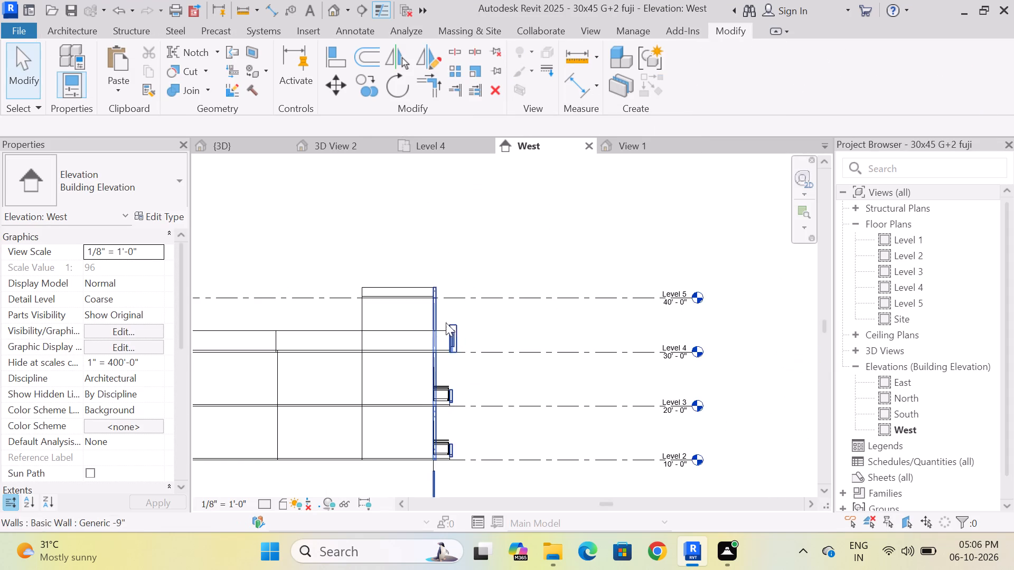
{"action": "scroll", "coordinate": [446, 322], "scroll_direction": "down", "scroll_amount": 2}
{"action": "middle_click_drag", "start_coordinate": [520, 379], "coordinate": [477, 374], "text": "shift"}
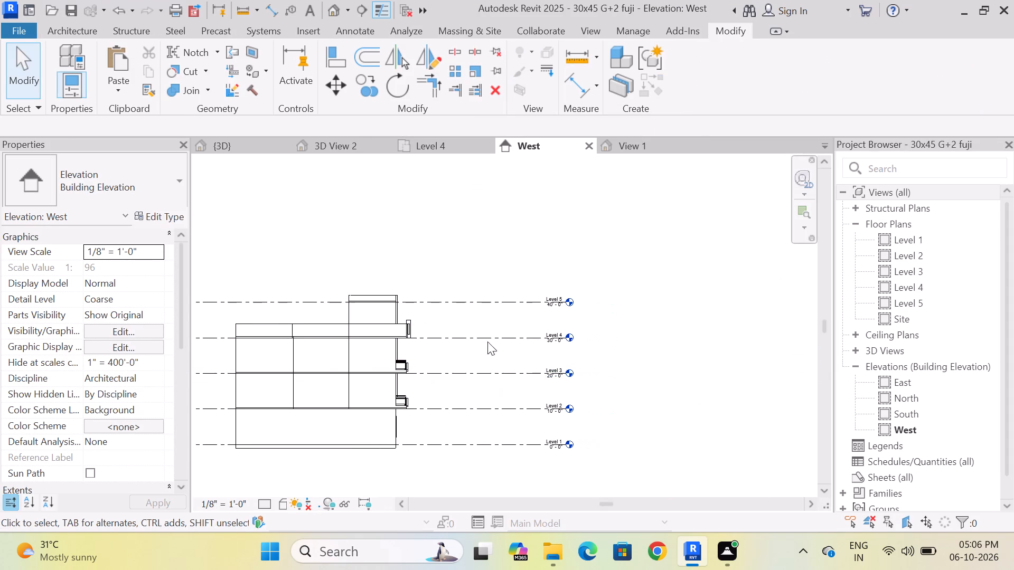
{"action": "left_click", "coordinate": [234, 146]}
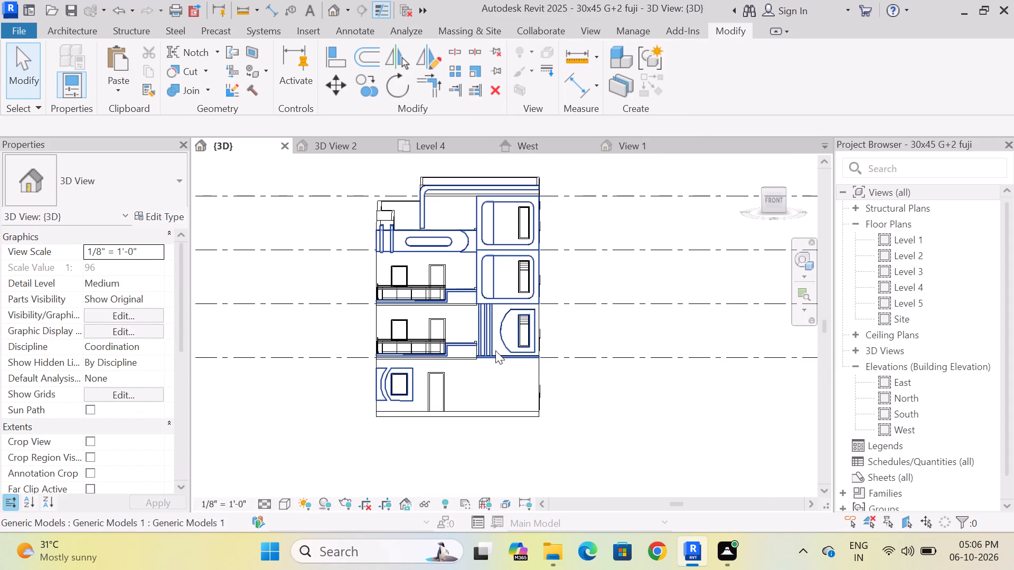
{"action": "scroll", "coordinate": [447, 372], "scroll_direction": "down", "scroll_amount": 3}
{"action": "scroll", "coordinate": [468, 334], "scroll_direction": "up", "scroll_amount": 6}
{"action": "middle_click_drag", "start_coordinate": [460, 354], "coordinate": [450, 352], "text": "shift"}
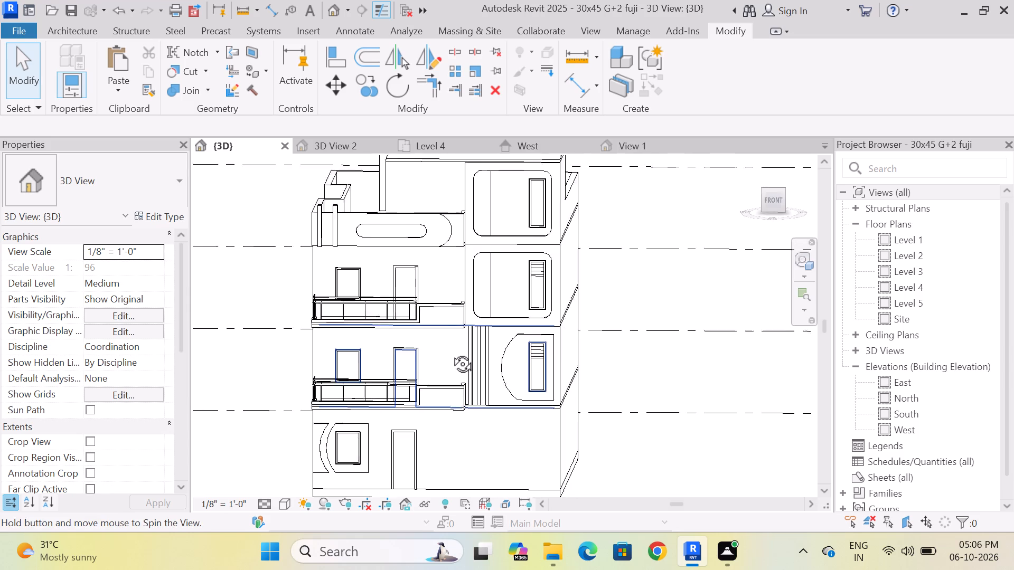
{"action": "middle_click_drag", "start_coordinate": [450, 352], "coordinate": [459, 344], "text": "shift"}
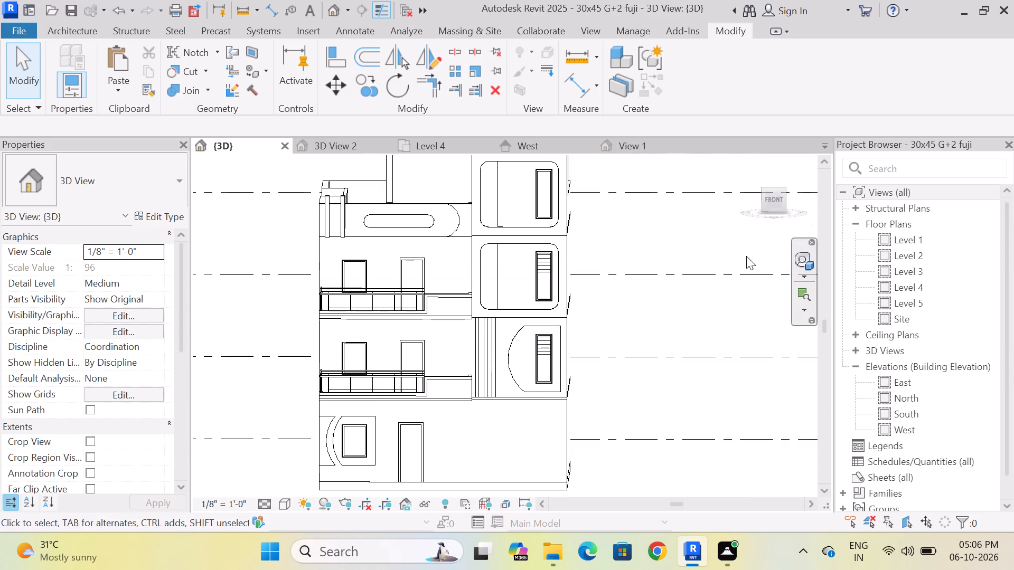
{"action": "left_click", "coordinate": [772, 197]}
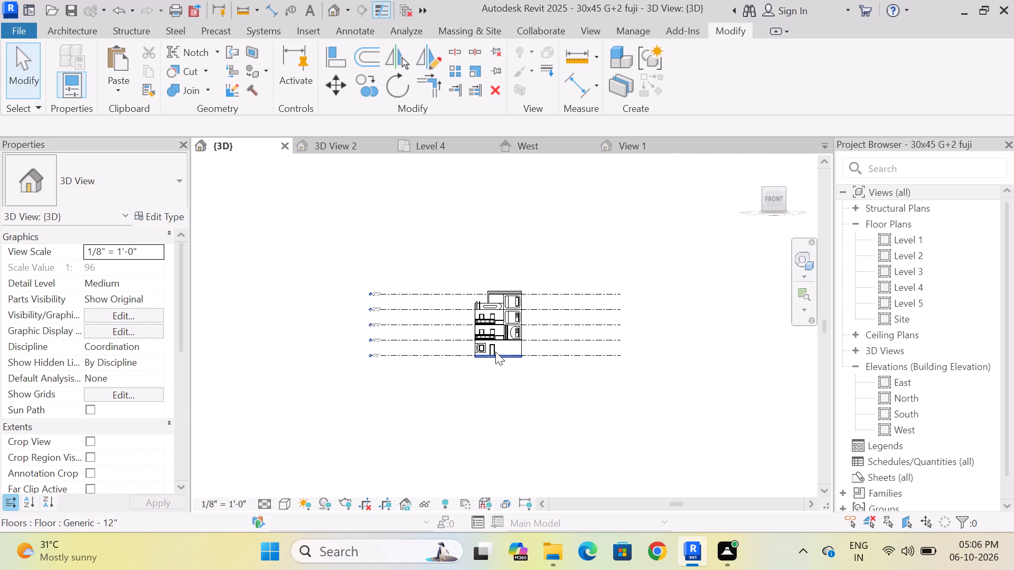
{"action": "scroll", "coordinate": [480, 341], "scroll_direction": "up", "scroll_amount": 12}
{"action": "scroll", "coordinate": [534, 336], "scroll_direction": "up", "scroll_amount": 8}
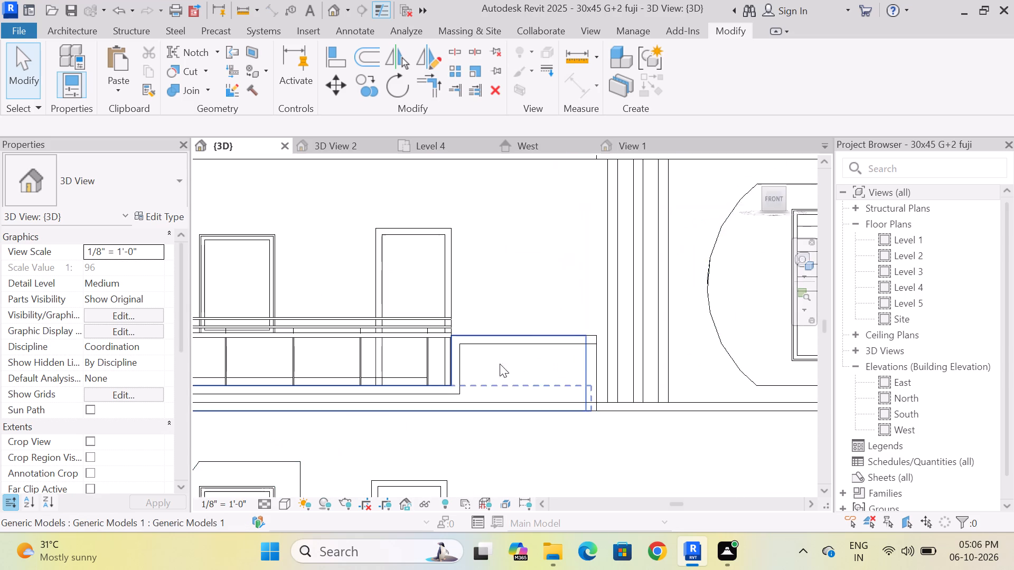
{"action": "left_click", "coordinate": [244, 9]}
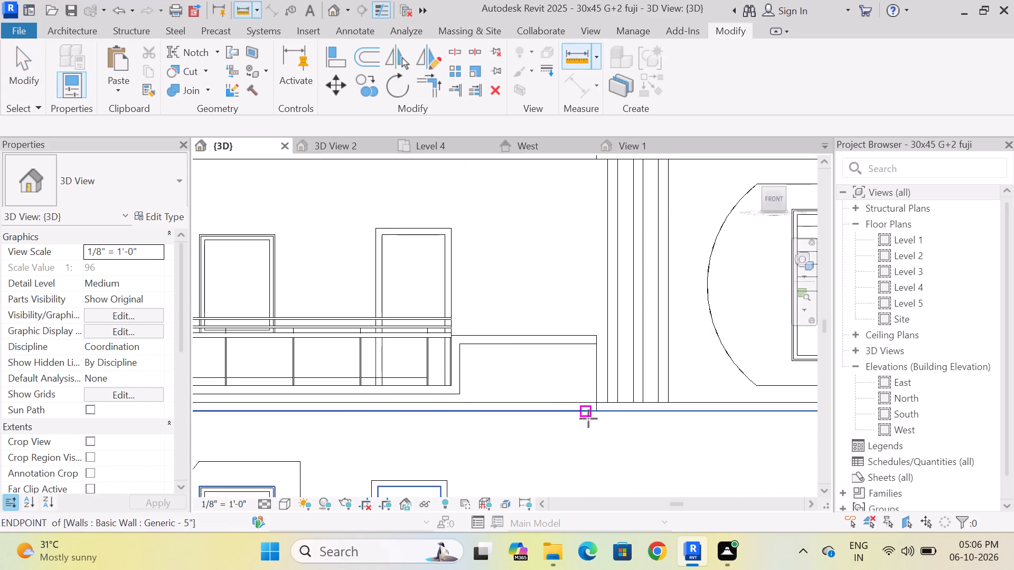
{"action": "left_click", "coordinate": [599, 412]}
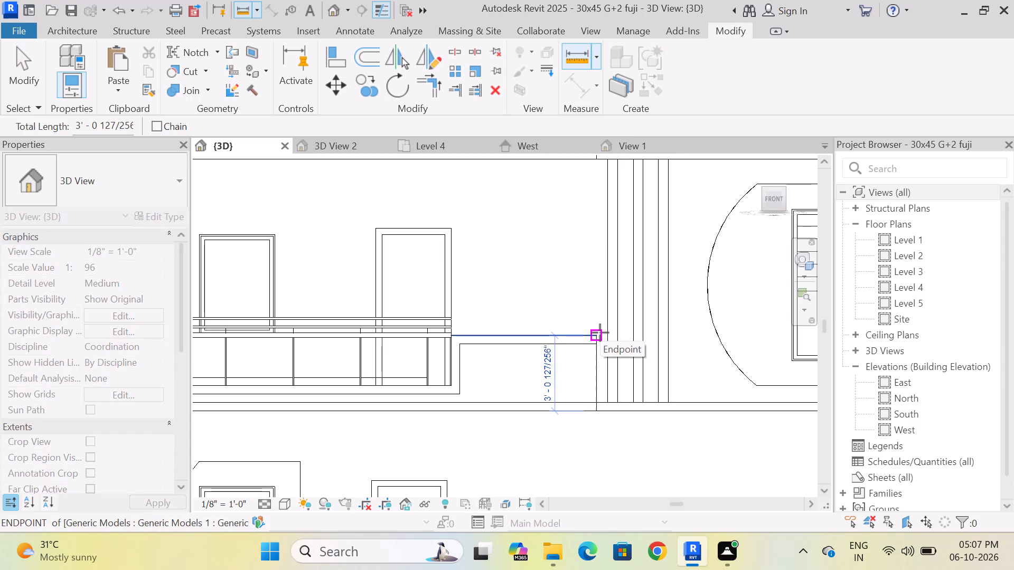
{"action": "key", "text": "Escape"}
Open the Level 2 floor plan and examine the front balcony's parapet corner beside the door.
{"action": "scroll", "coordinate": [510, 352], "scroll_direction": "down", "scroll_amount": 10}
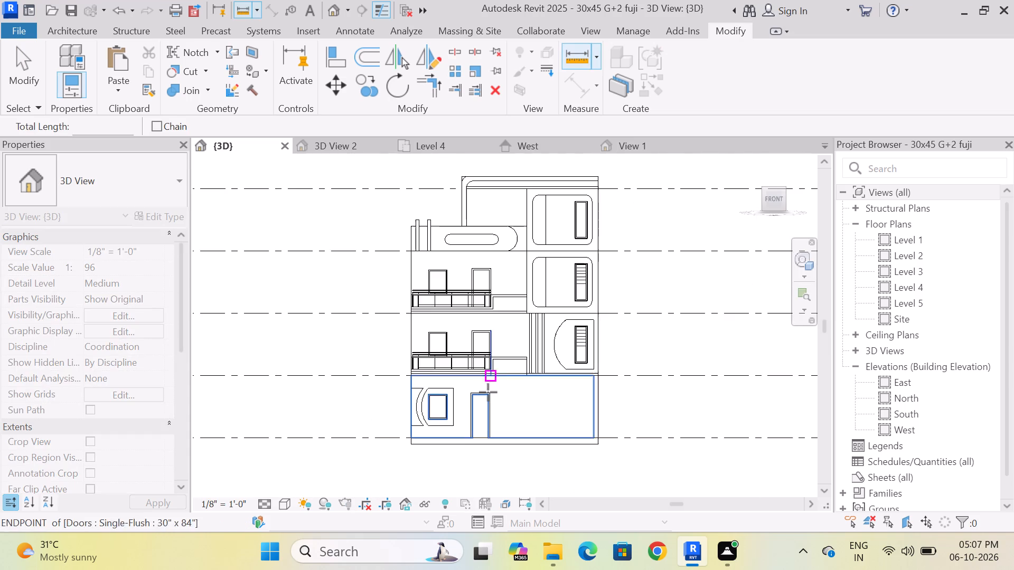
{"action": "scroll", "coordinate": [505, 336], "scroll_direction": "up", "scroll_amount": 2}
{"action": "double_click", "coordinate": [923, 255]}
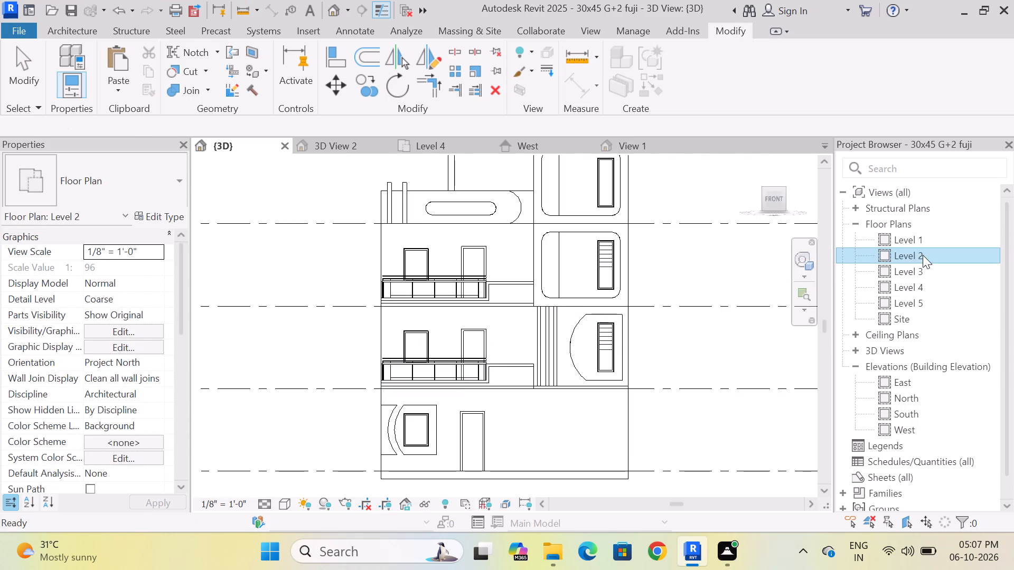
{"action": "scroll", "coordinate": [541, 359], "scroll_direction": "up", "scroll_amount": 14}
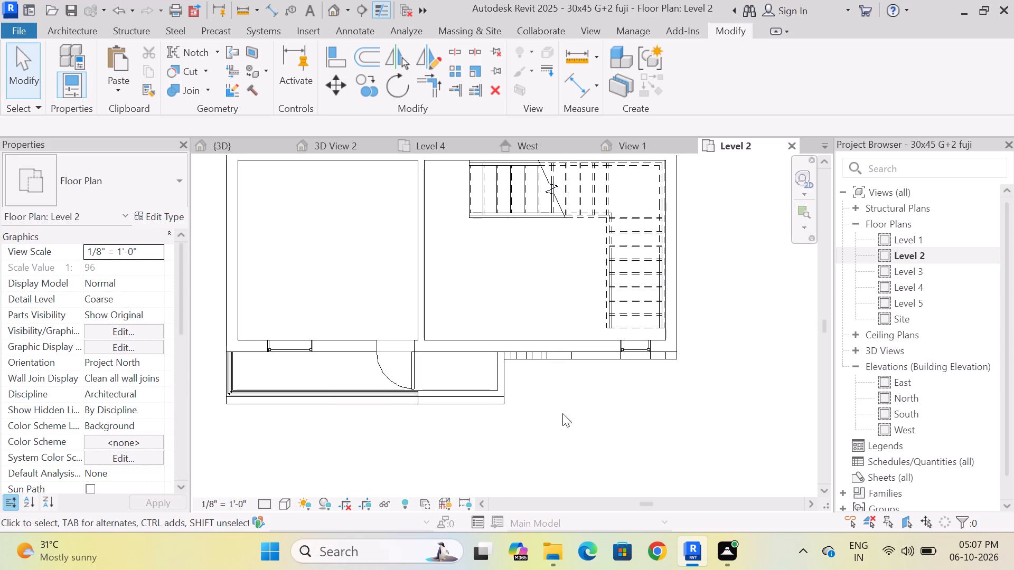
{"action": "scroll", "coordinate": [518, 425], "scroll_direction": "up", "scroll_amount": 3}
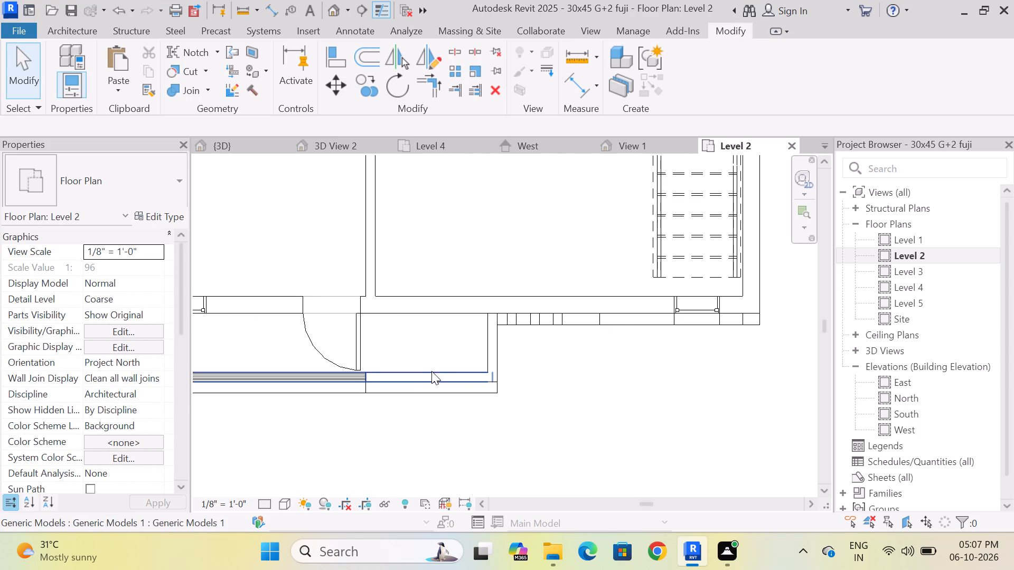
{"action": "scroll", "coordinate": [435, 367], "scroll_direction": "up", "scroll_amount": 7}
{"action": "scroll", "coordinate": [522, 408], "scroll_direction": "down", "scroll_amount": 1}
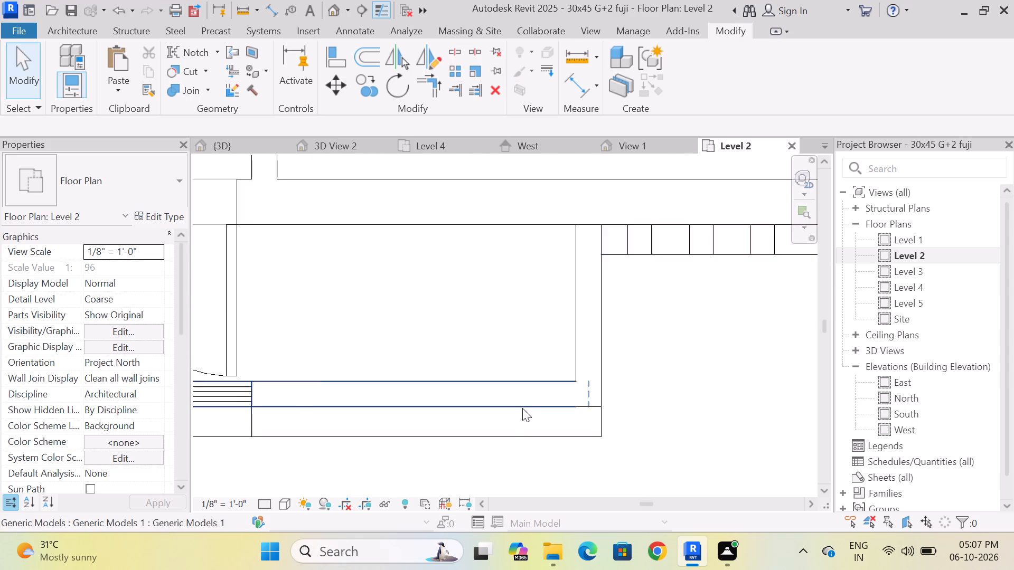
{"action": "scroll", "coordinate": [522, 408], "scroll_direction": "down", "scroll_amount": 4}
{"action": "scroll", "coordinate": [439, 402], "scroll_direction": "up", "scroll_amount": 2}
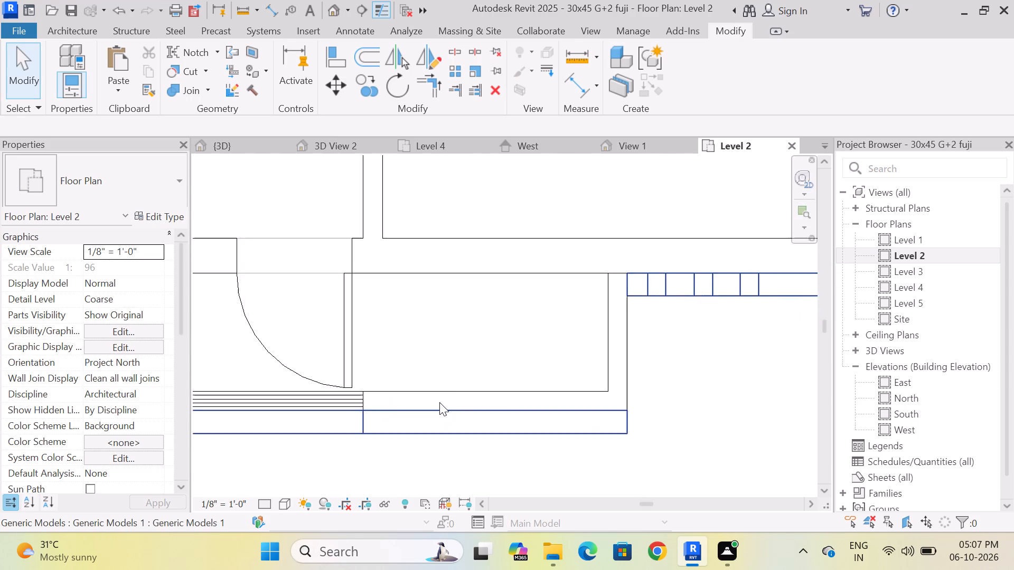
{"action": "scroll", "coordinate": [439, 402], "scroll_direction": "up", "scroll_amount": 3}
{"action": "scroll", "coordinate": [446, 411], "scroll_direction": "down", "scroll_amount": 4}
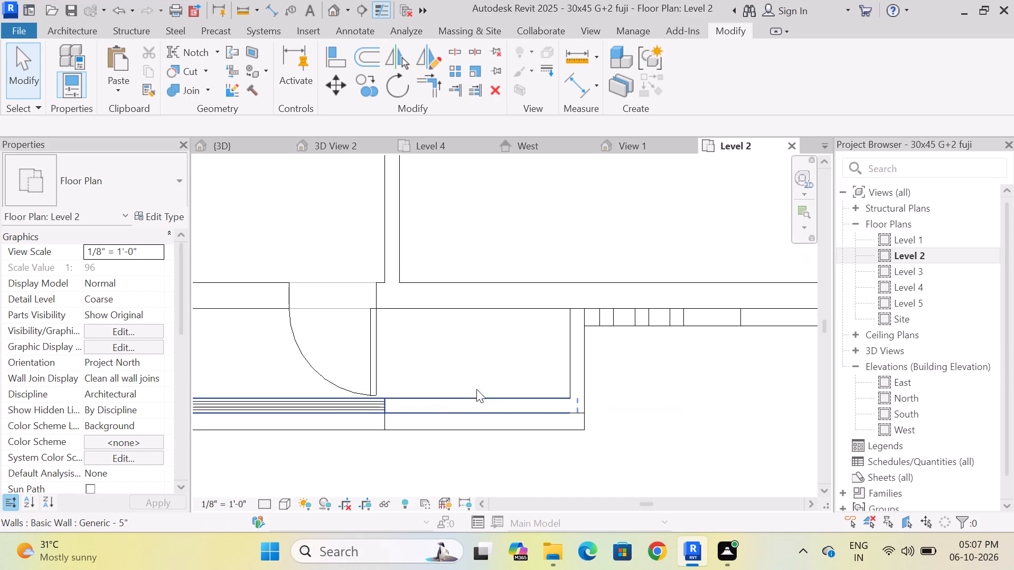
Start an architectural wall of type Curtain Wall 1 on Level 2 and open its type properties.
{"action": "left_click", "coordinate": [62, 31]}
{"action": "left_click", "coordinate": [68, 83]}
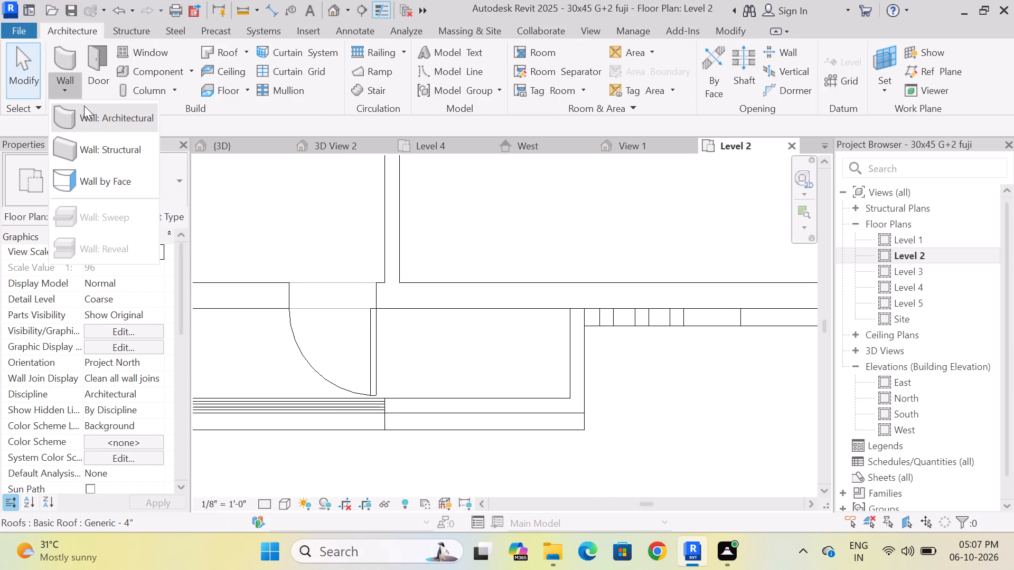
{"action": "key", "text": "Escape"}
{"action": "left_click", "coordinate": [70, 71]}
{"action": "left_click", "coordinate": [177, 182]}
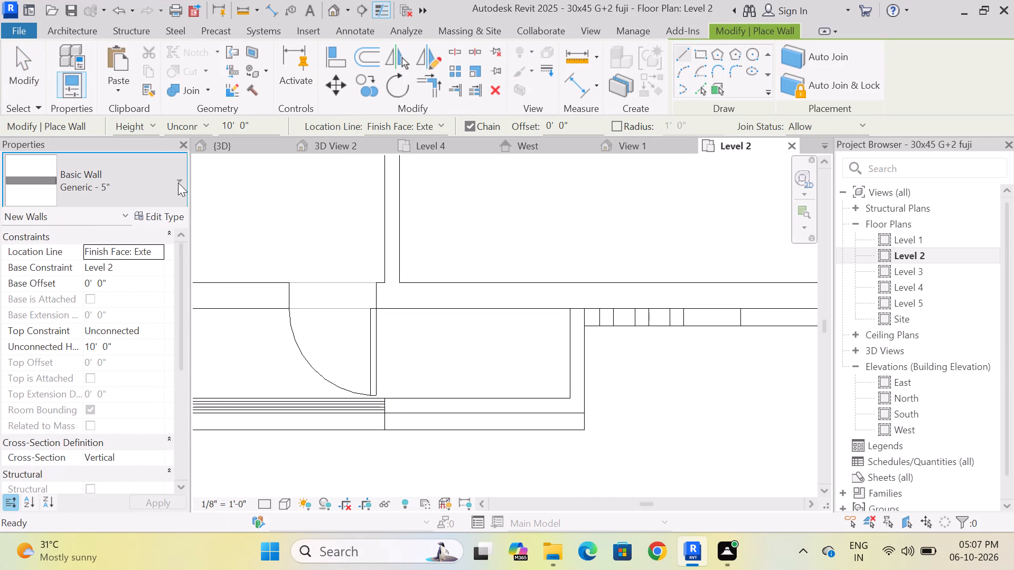
{"action": "scroll", "coordinate": [155, 300], "scroll_direction": "down", "scroll_amount": 12}
{"action": "left_click", "coordinate": [121, 330]}
{"action": "right_click", "coordinate": [121, 330]}
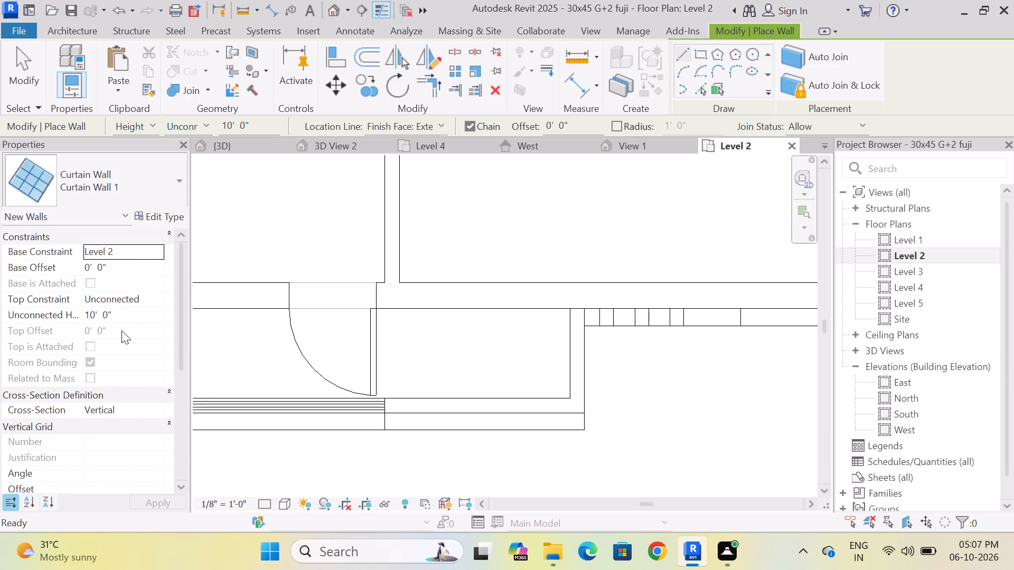
{"action": "right_click", "coordinate": [121, 330]}
{"action": "right_click", "coordinate": [121, 330]}
{"action": "right_click_drag", "start_coordinate": [121, 330], "coordinate": [162, 213]}
{"action": "left_click", "coordinate": [162, 213]}
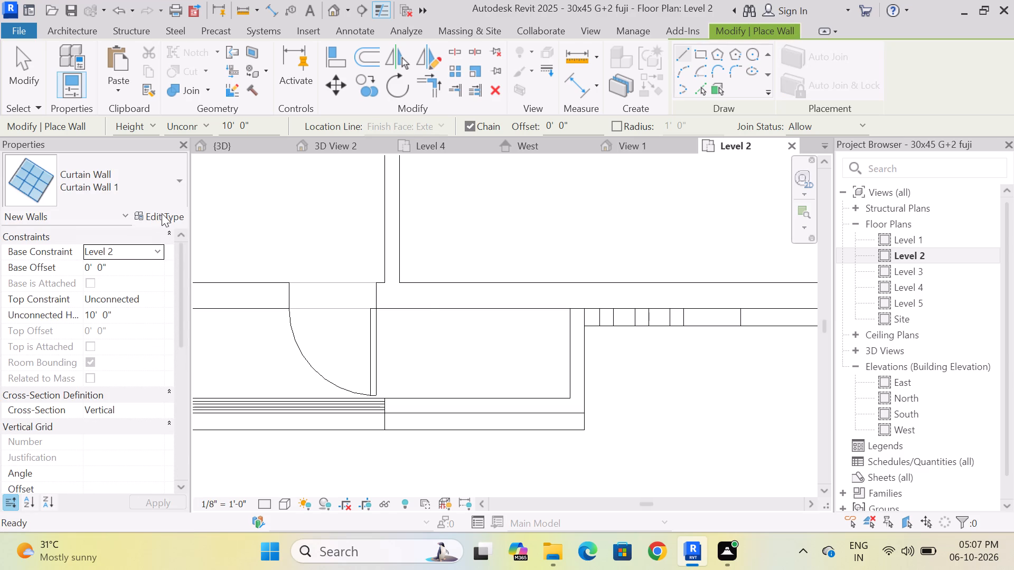
{"action": "left_click", "coordinate": [171, 217]}
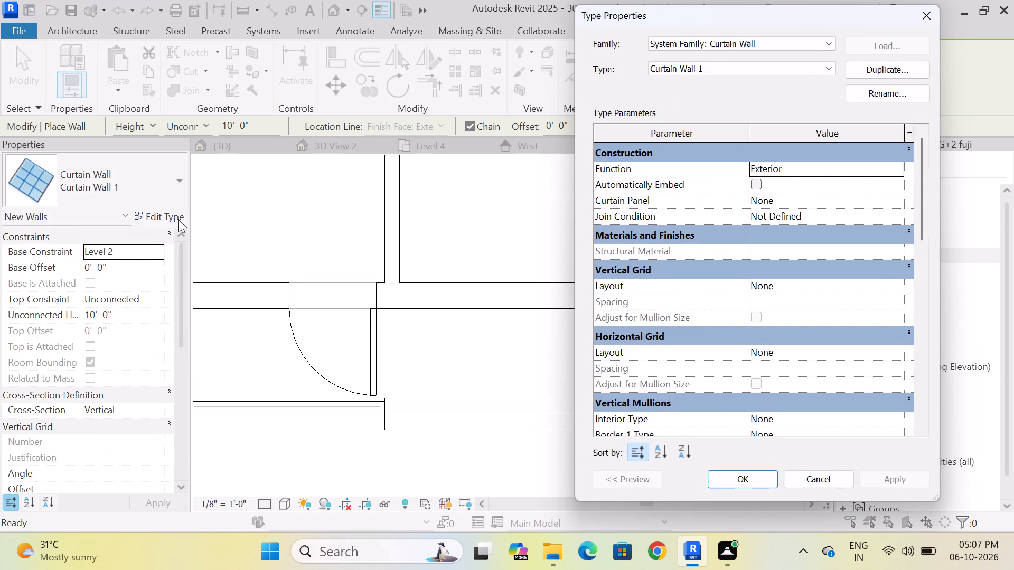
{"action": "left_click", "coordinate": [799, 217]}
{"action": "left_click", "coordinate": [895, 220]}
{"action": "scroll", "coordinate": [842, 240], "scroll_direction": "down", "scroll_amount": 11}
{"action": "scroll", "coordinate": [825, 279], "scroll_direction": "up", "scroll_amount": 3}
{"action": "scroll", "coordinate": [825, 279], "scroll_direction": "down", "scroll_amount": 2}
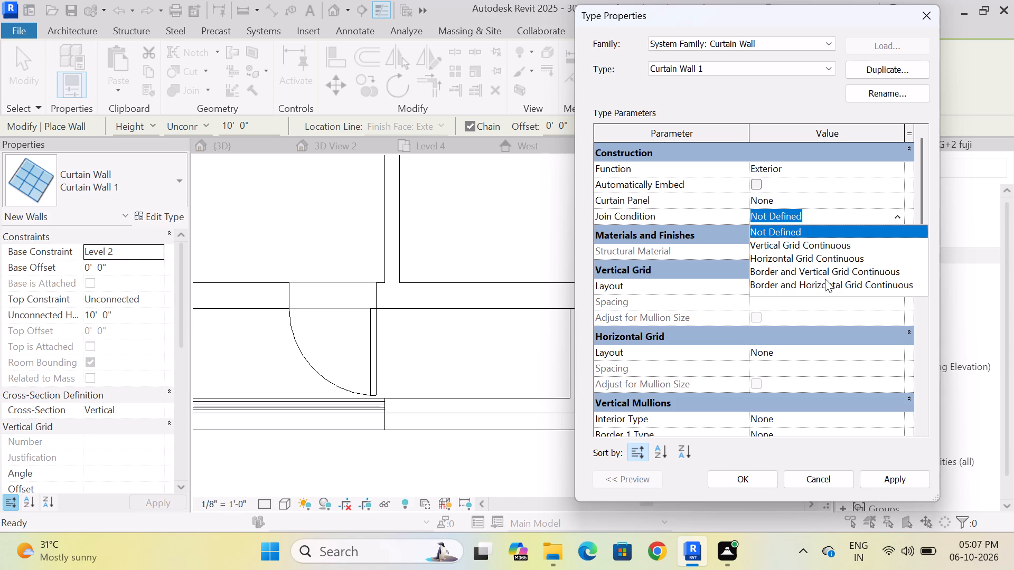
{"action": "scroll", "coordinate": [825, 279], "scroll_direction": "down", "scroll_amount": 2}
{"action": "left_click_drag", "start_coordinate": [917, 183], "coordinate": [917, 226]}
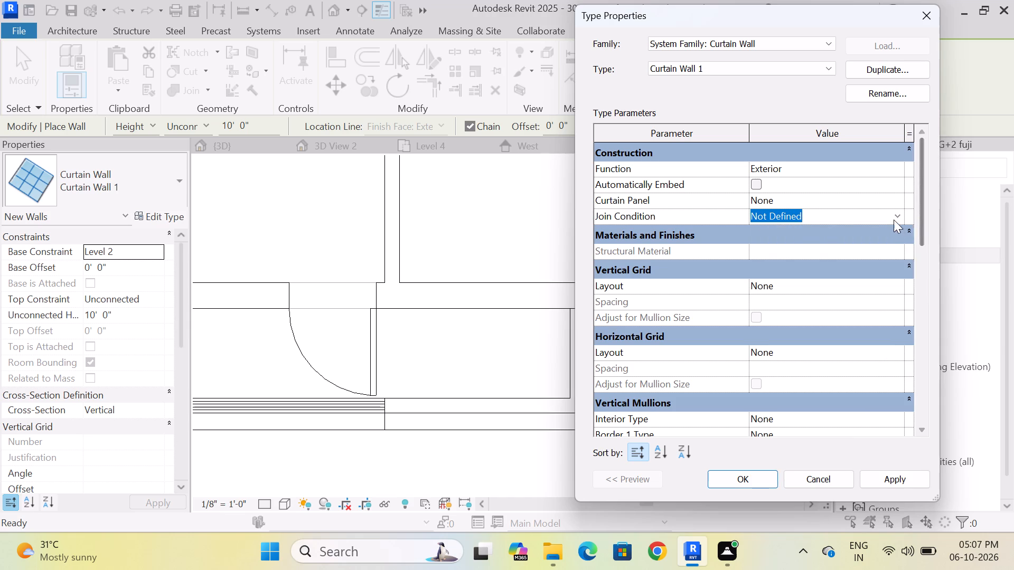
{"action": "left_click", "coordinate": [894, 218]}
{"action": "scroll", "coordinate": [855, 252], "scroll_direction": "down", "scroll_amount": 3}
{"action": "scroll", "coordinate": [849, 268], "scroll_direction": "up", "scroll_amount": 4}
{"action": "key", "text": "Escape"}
Set the Curtain Panel of the Curtain Wall 1 type to taracotett jali 1.0001.
{"action": "left_click", "coordinate": [839, 201]}
{"action": "left_click", "coordinate": [898, 198]}
{"action": "scroll", "coordinate": [837, 242], "scroll_direction": "down", "scroll_amount": 5}
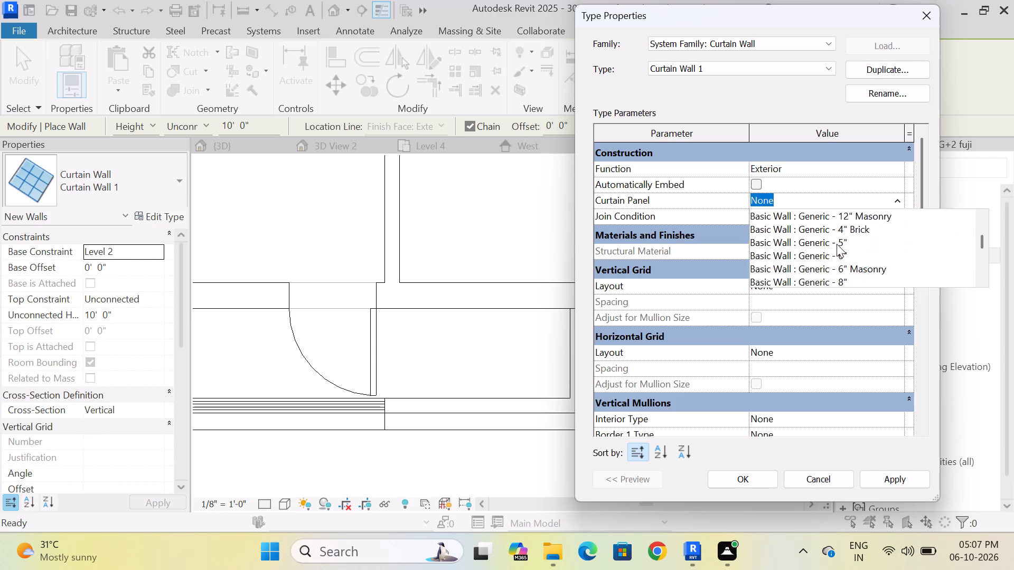
{"action": "scroll", "coordinate": [837, 244], "scroll_direction": "down", "scroll_amount": 15}
{"action": "right_click", "coordinate": [837, 246]}
{"action": "left_click", "coordinate": [818, 271]}
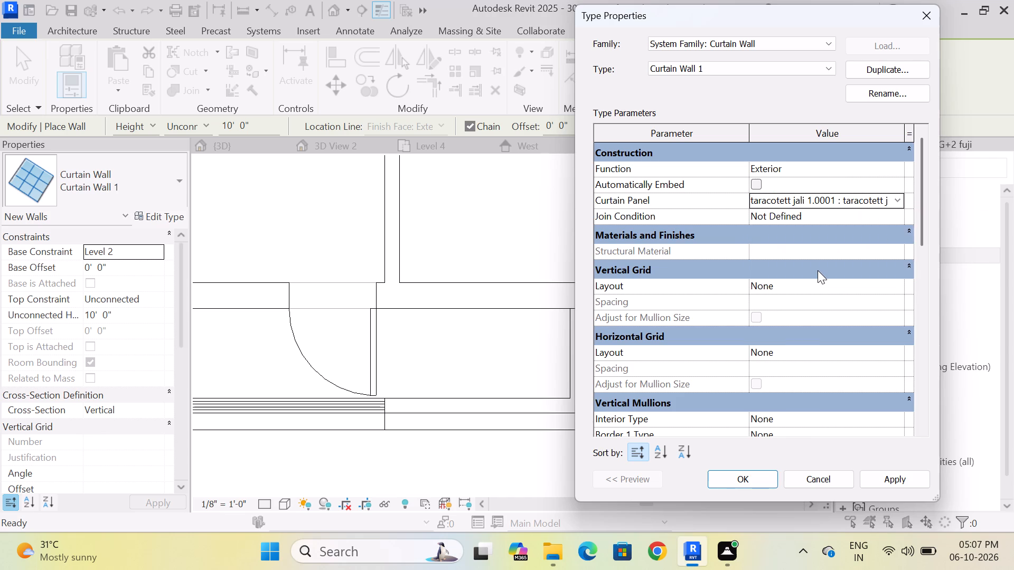
Examine the grid layout and mullion parameters of the Curtain Wall 1 type, including the horizontal grid layout choices.
{"action": "scroll", "coordinate": [783, 284], "scroll_direction": "down", "scroll_amount": 12}
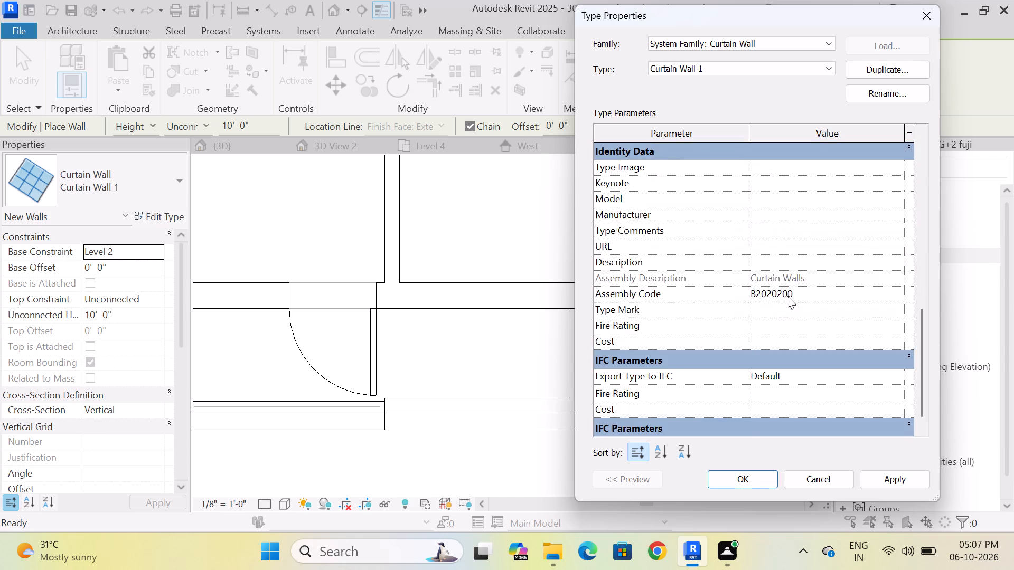
{"action": "scroll", "coordinate": [792, 308], "scroll_direction": "up", "scroll_amount": 16}
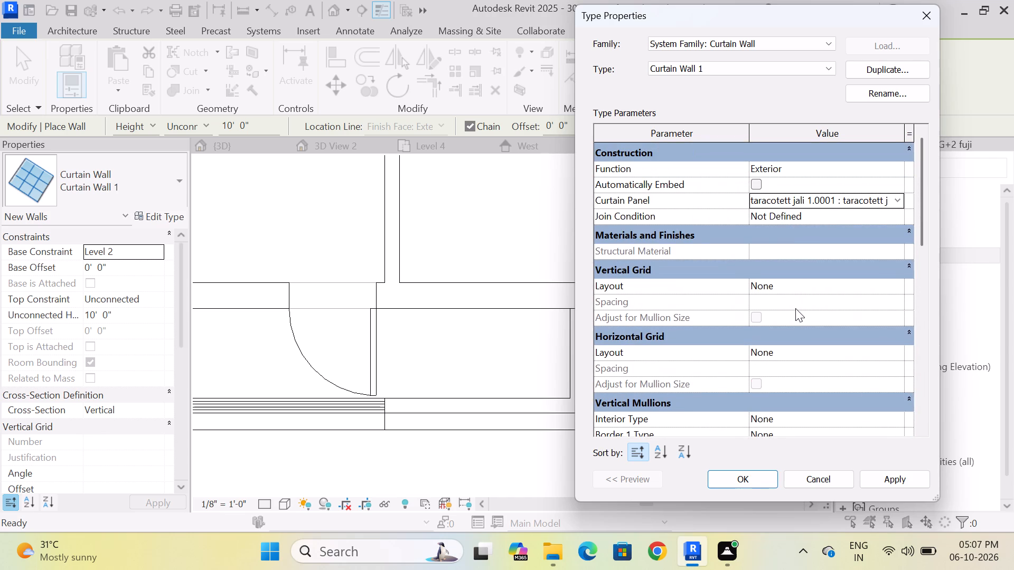
{"action": "scroll", "coordinate": [795, 308], "scroll_direction": "down", "scroll_amount": 1}
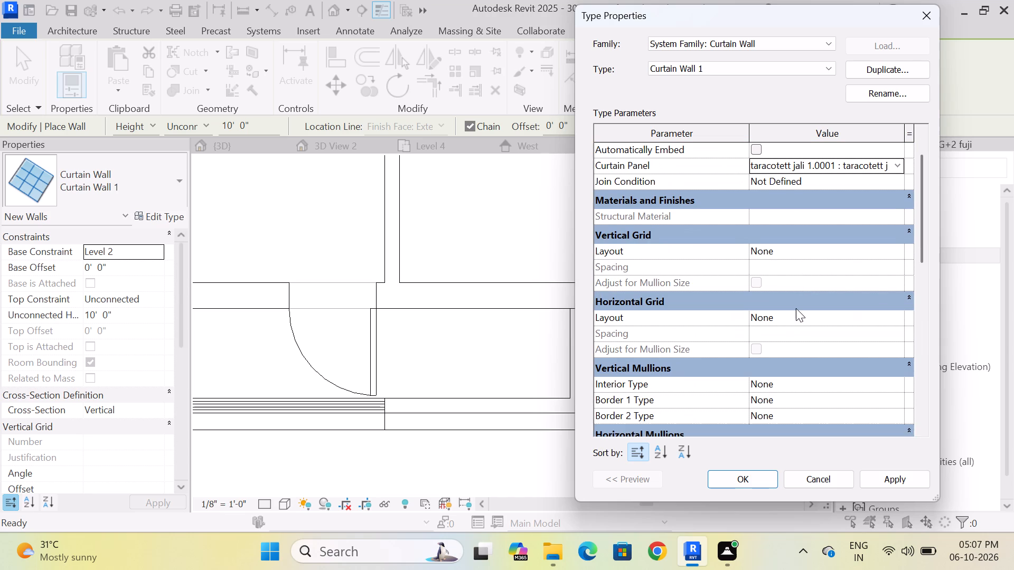
{"action": "scroll", "coordinate": [796, 308], "scroll_direction": "down", "scroll_amount": 1}
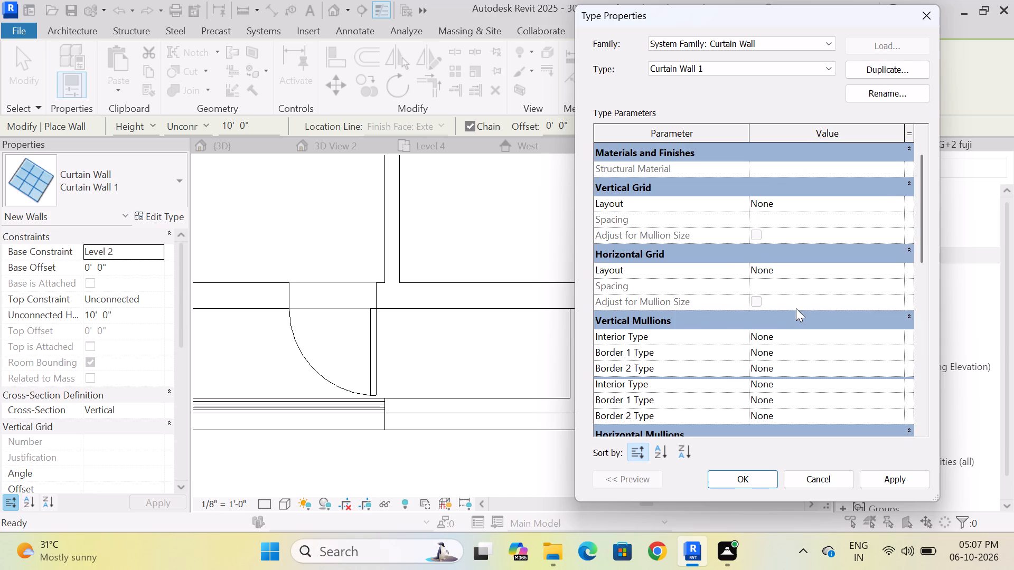
{"action": "left_click", "coordinate": [815, 272]}
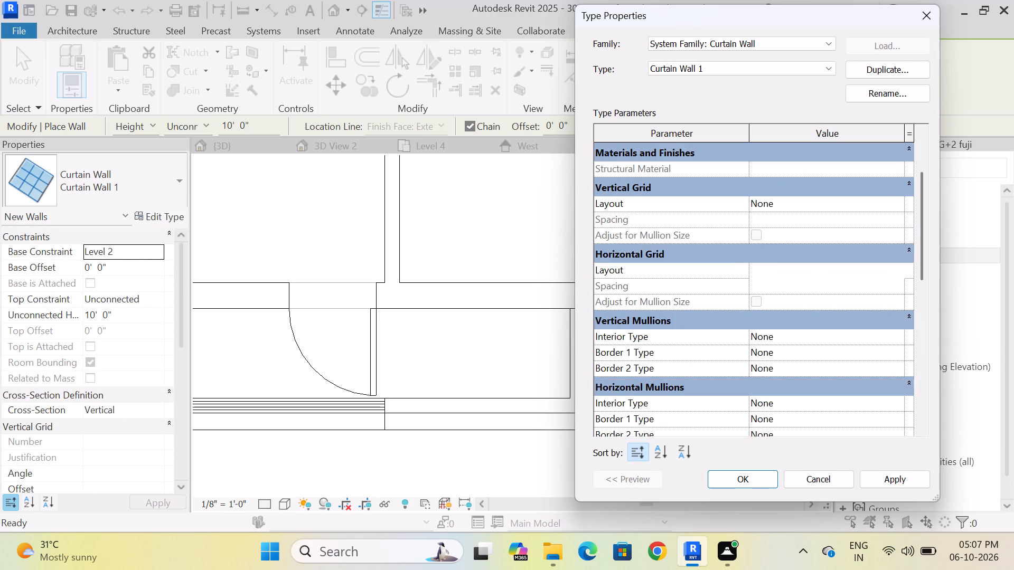
{"action": "left_click", "coordinate": [895, 268]}
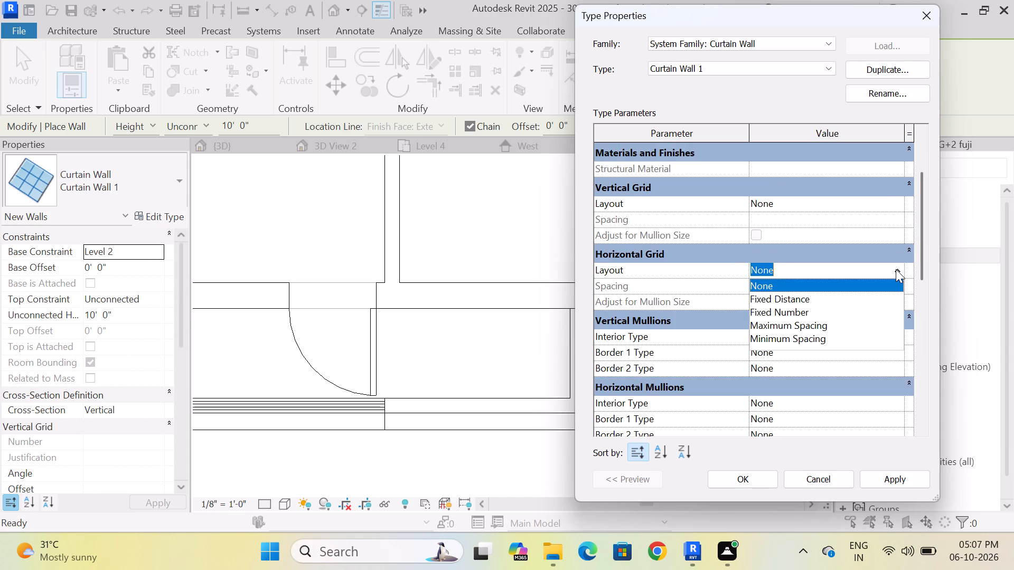
{"action": "key", "text": "Escape"}
{"action": "scroll", "coordinate": [839, 294], "scroll_direction": "down", "scroll_amount": 2}
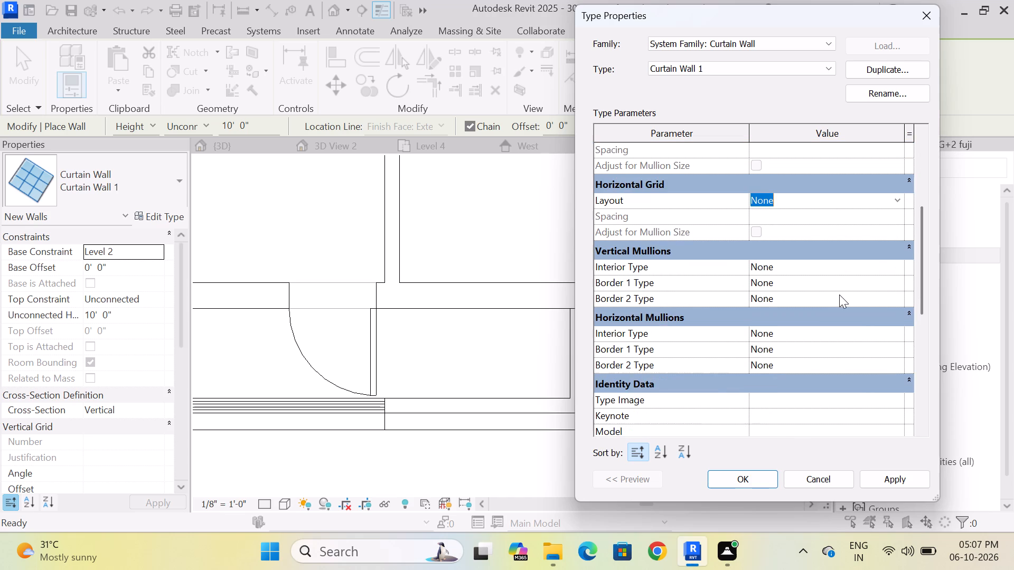
{"action": "scroll", "coordinate": [839, 294], "scroll_direction": "down", "scroll_amount": 3}
{"action": "scroll", "coordinate": [839, 294], "scroll_direction": "up", "scroll_amount": 3}
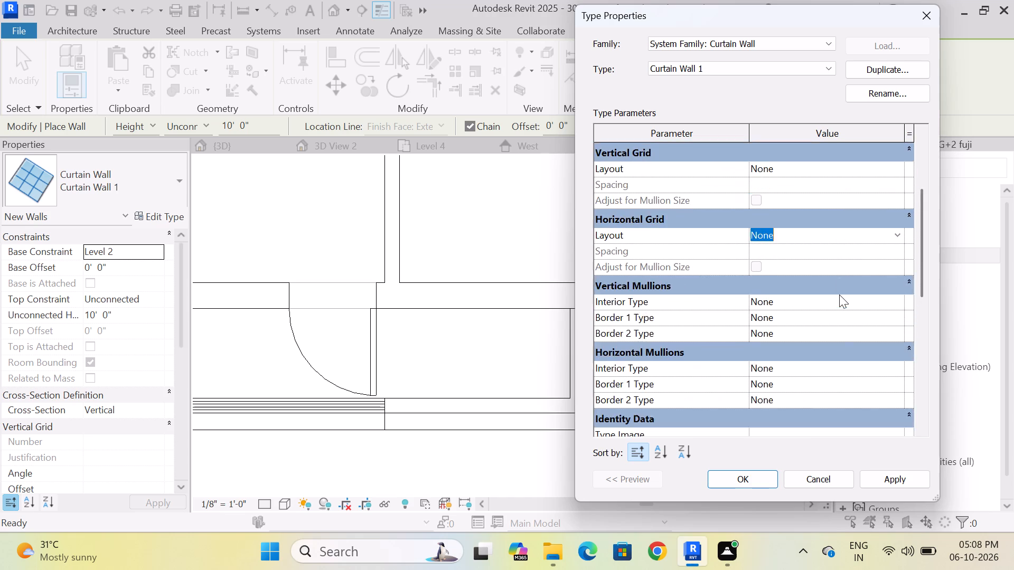
{"action": "scroll", "coordinate": [839, 294], "scroll_direction": "up", "scroll_amount": 9}
{"action": "key", "text": "Escape"}
{"action": "scroll", "coordinate": [834, 311], "scroll_direction": "up", "scroll_amount": 3}
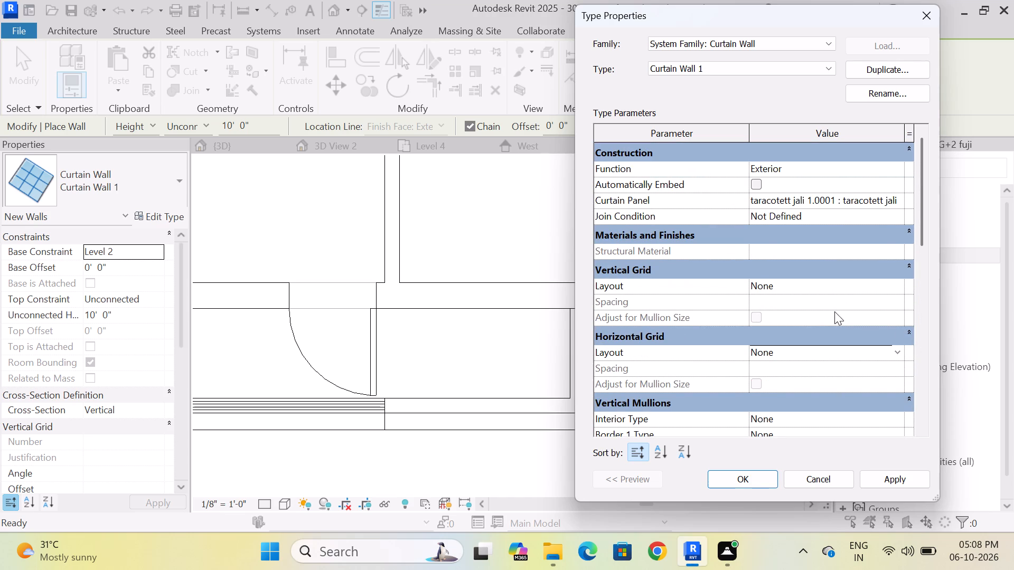
{"action": "scroll", "coordinate": [834, 311], "scroll_direction": "up", "scroll_amount": 2}
Apply the edited Curtain Wall 1 type settings and close the type properties.
{"action": "left_click", "coordinate": [873, 479]}
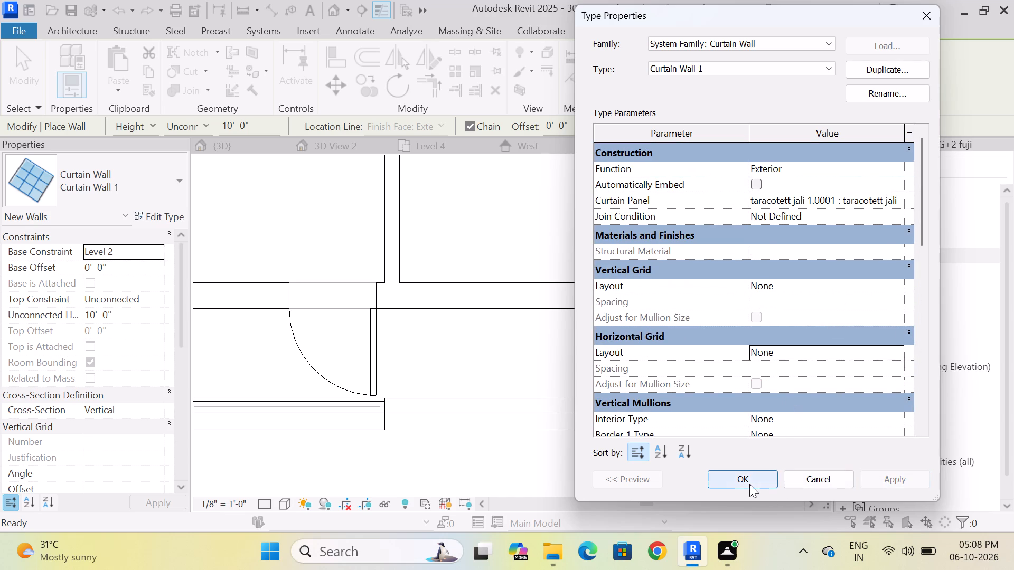
{"action": "left_click", "coordinate": [749, 481]}
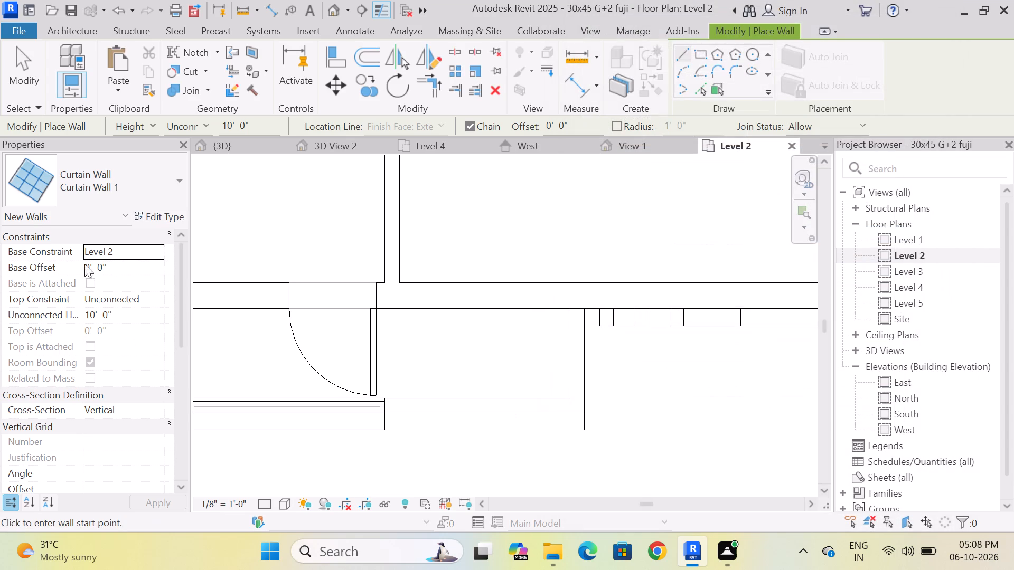
Set the new curtain wall's base offset to 3' above Level 2.
{"action": "left_click", "coordinate": [125, 271]}
{"action": "key", "text": "BackSpace"}
{"action": "key", "text": "3"}
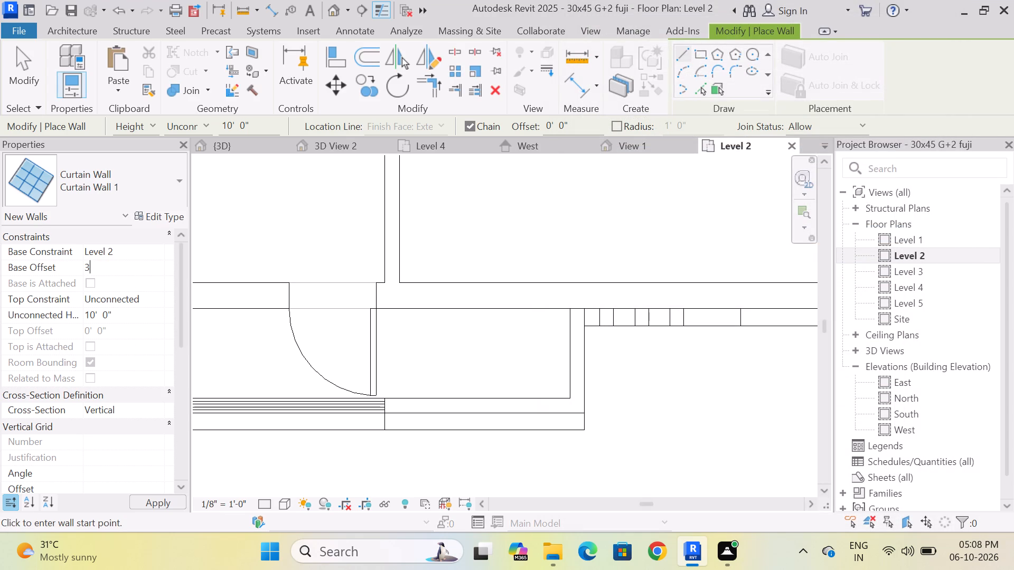
{"action": "key", "text": "apostrophe"}
{"action": "key", "text": "Return"}
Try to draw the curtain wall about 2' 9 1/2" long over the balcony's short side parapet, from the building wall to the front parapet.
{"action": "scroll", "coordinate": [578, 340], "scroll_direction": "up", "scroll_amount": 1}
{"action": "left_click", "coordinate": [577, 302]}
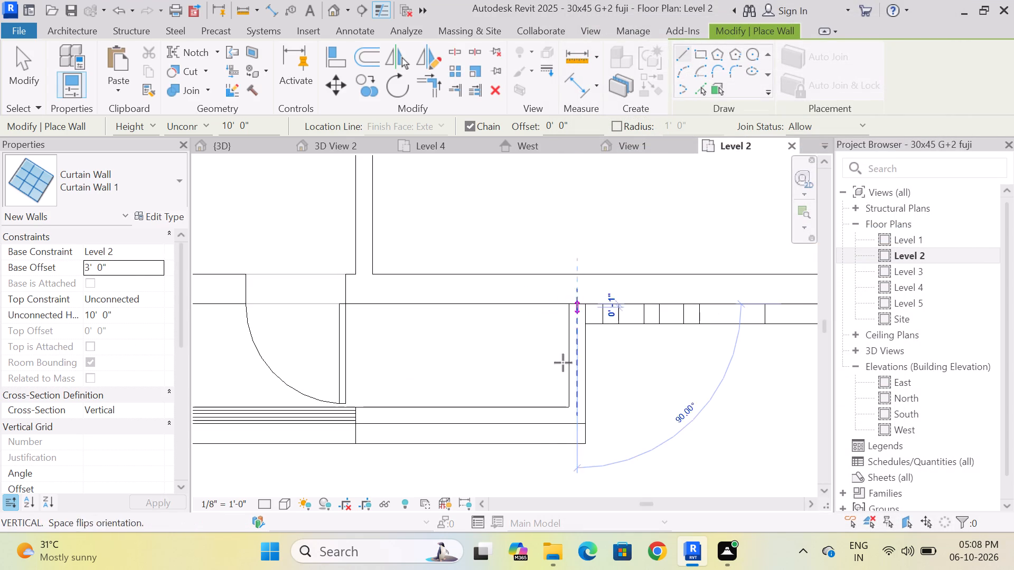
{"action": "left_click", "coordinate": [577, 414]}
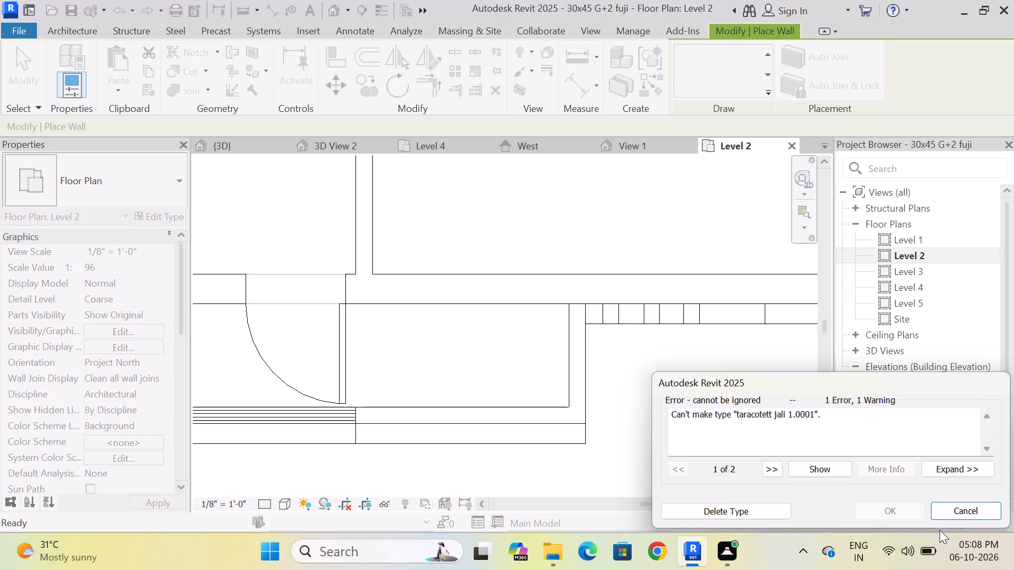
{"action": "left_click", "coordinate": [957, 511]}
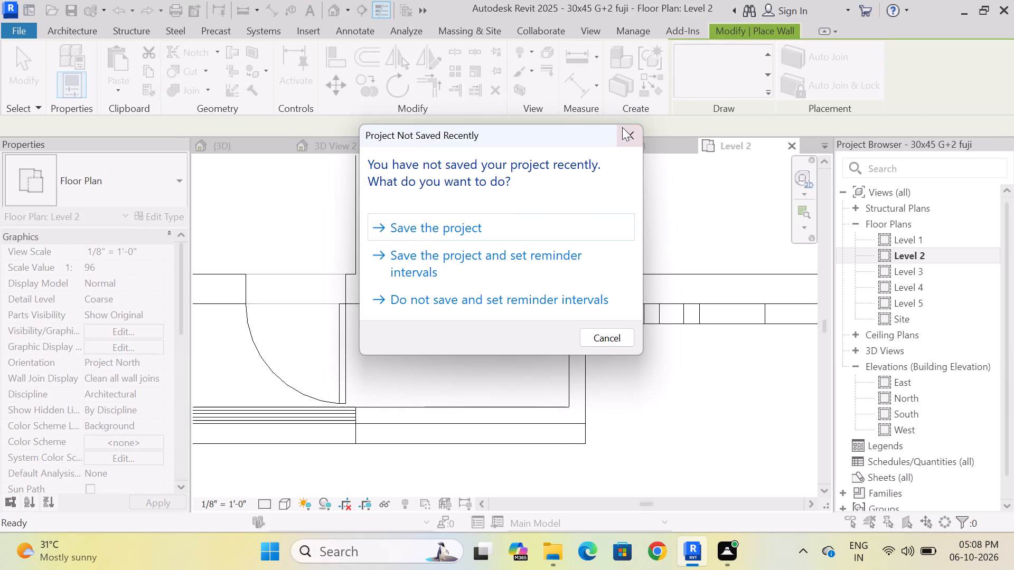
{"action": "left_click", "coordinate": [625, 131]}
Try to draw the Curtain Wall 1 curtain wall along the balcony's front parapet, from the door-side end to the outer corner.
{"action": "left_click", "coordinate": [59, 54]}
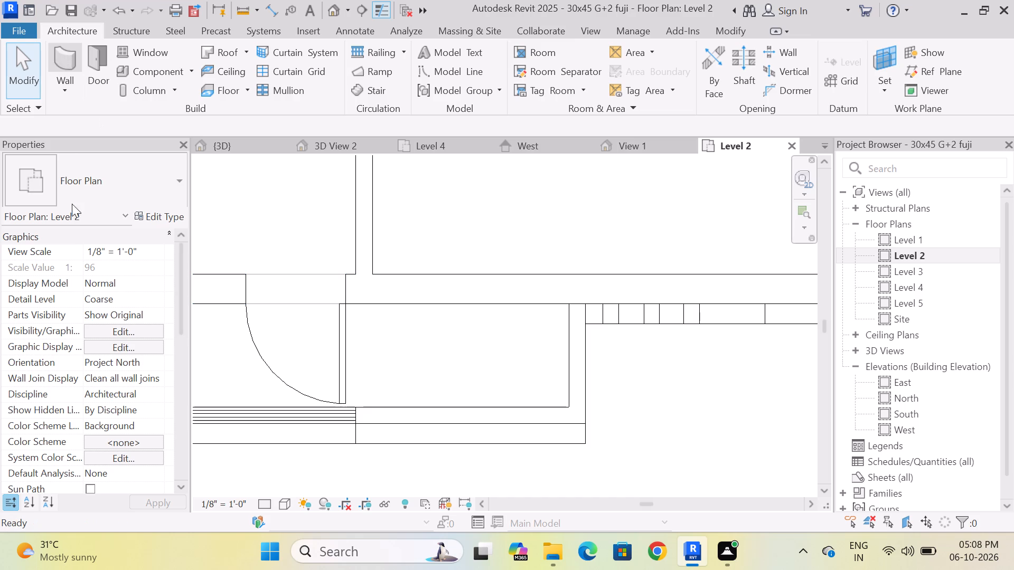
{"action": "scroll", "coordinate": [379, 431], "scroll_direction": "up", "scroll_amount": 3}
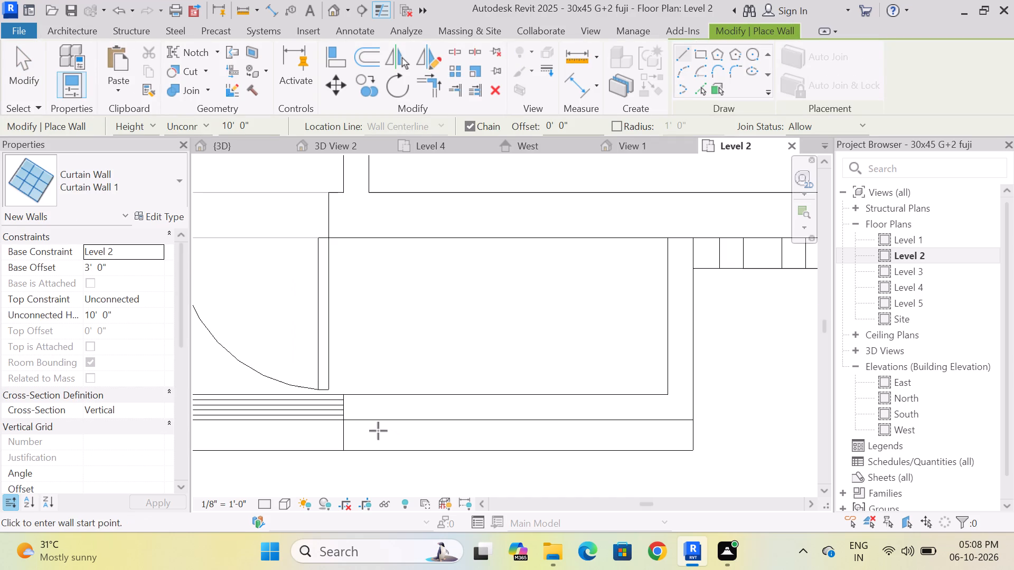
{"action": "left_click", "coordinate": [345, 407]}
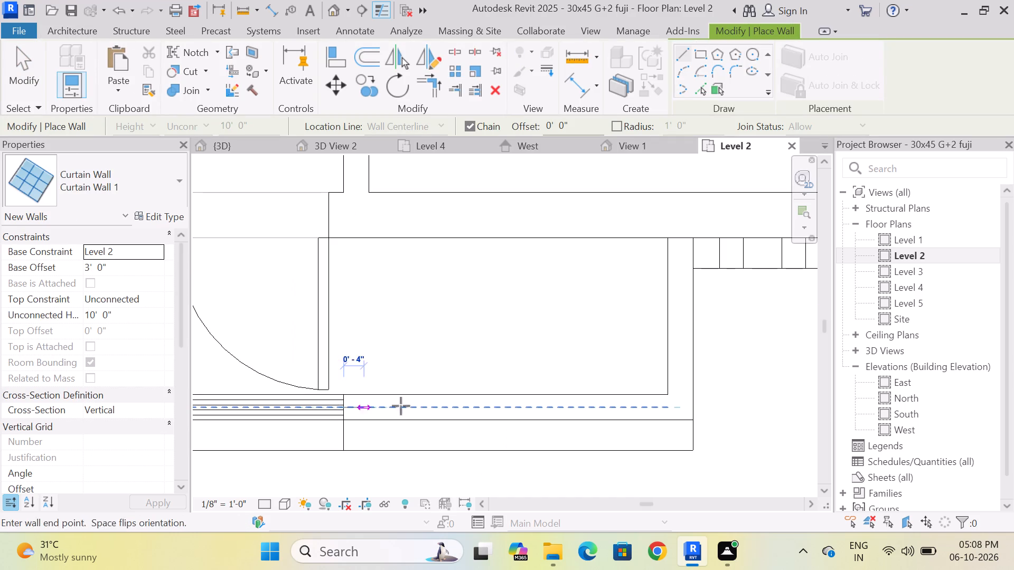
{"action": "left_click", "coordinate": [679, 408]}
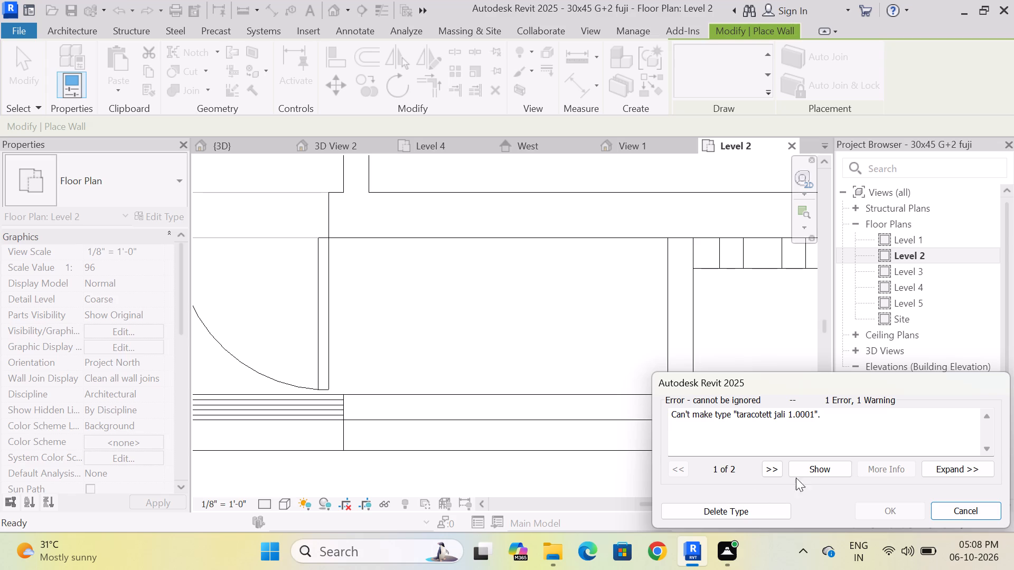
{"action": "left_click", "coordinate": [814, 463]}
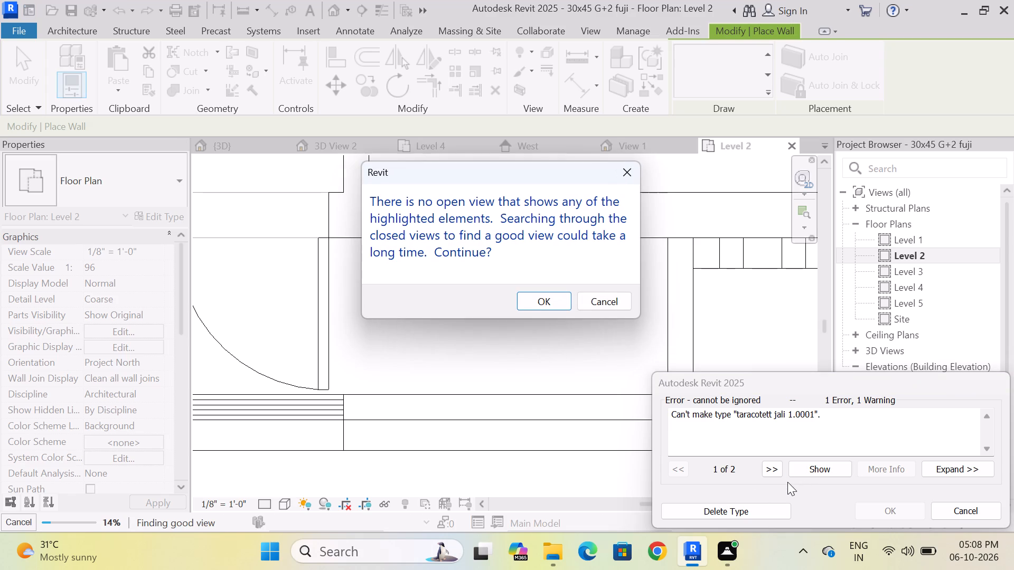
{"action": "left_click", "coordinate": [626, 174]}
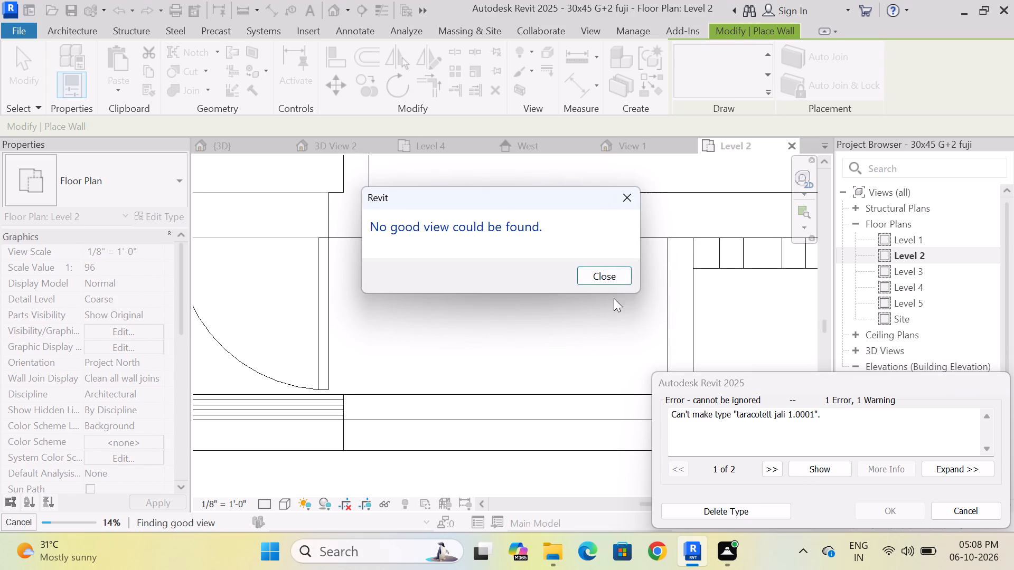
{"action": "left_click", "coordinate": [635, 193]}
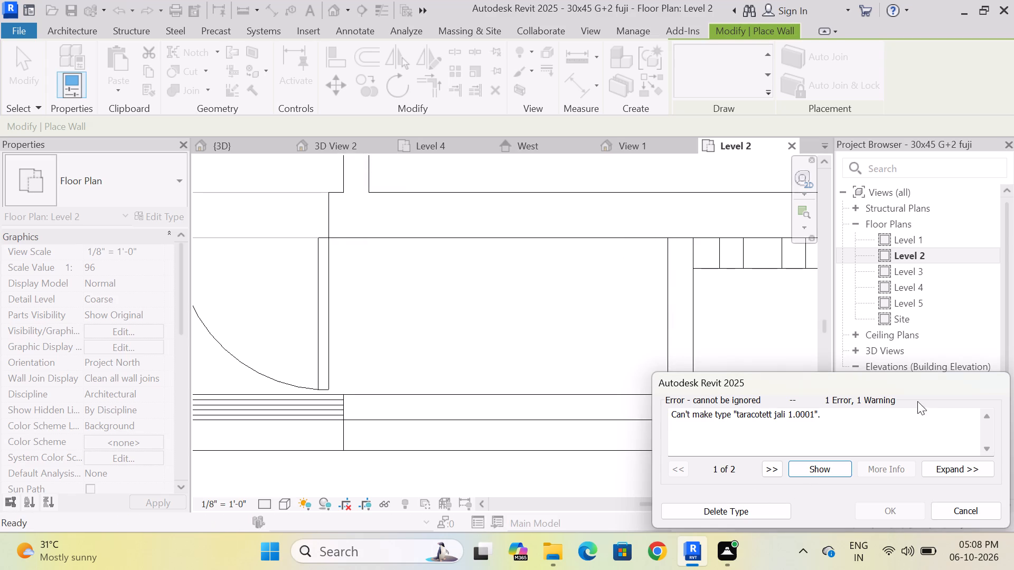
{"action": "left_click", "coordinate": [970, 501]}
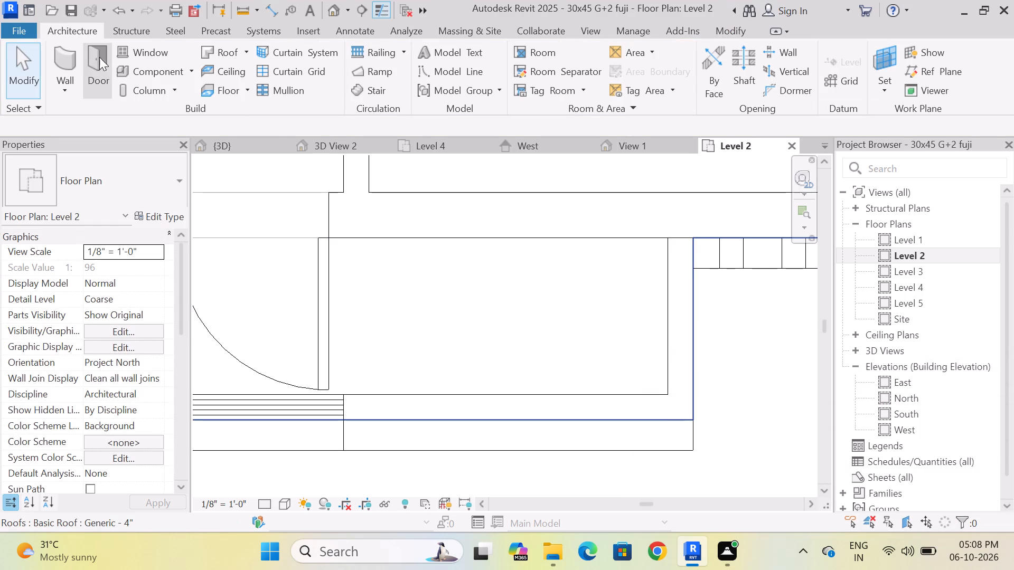
Restart the wall command and compare the Exterior Glazing type's parameters with those of Curtain Wall 1.
{"action": "left_click", "coordinate": [64, 82]}
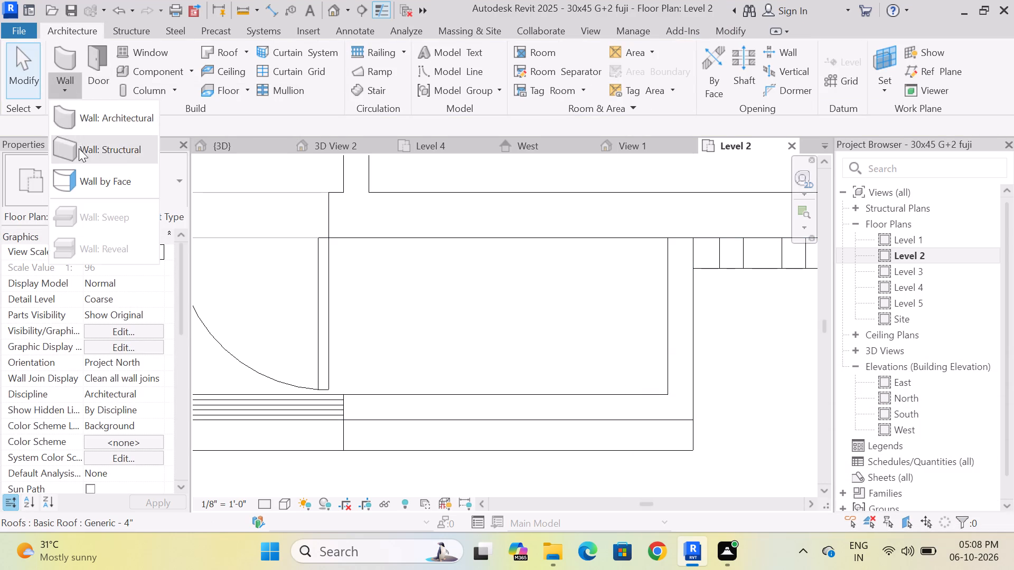
{"action": "left_click", "coordinate": [69, 68]}
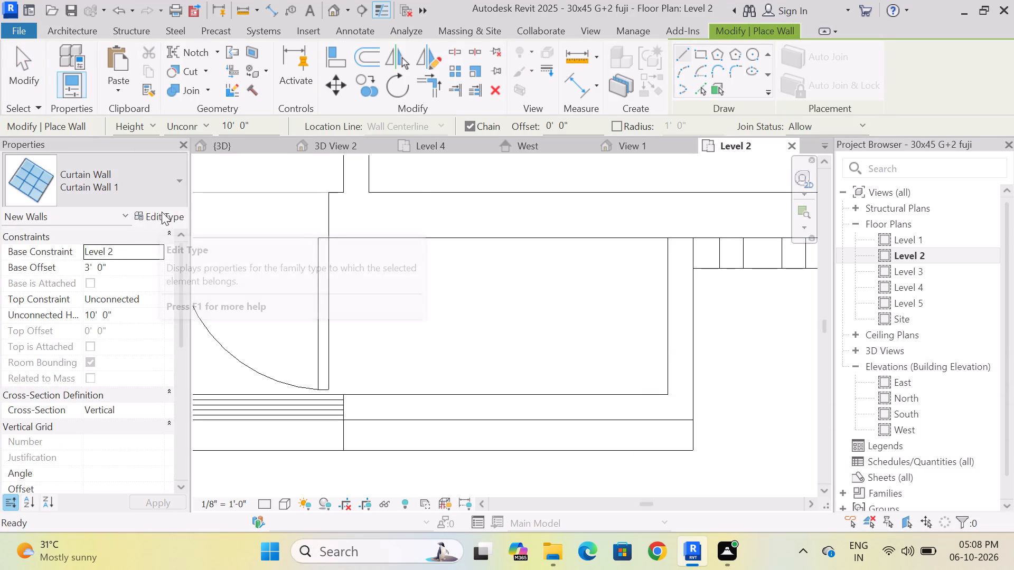
{"action": "left_click", "coordinate": [159, 214]}
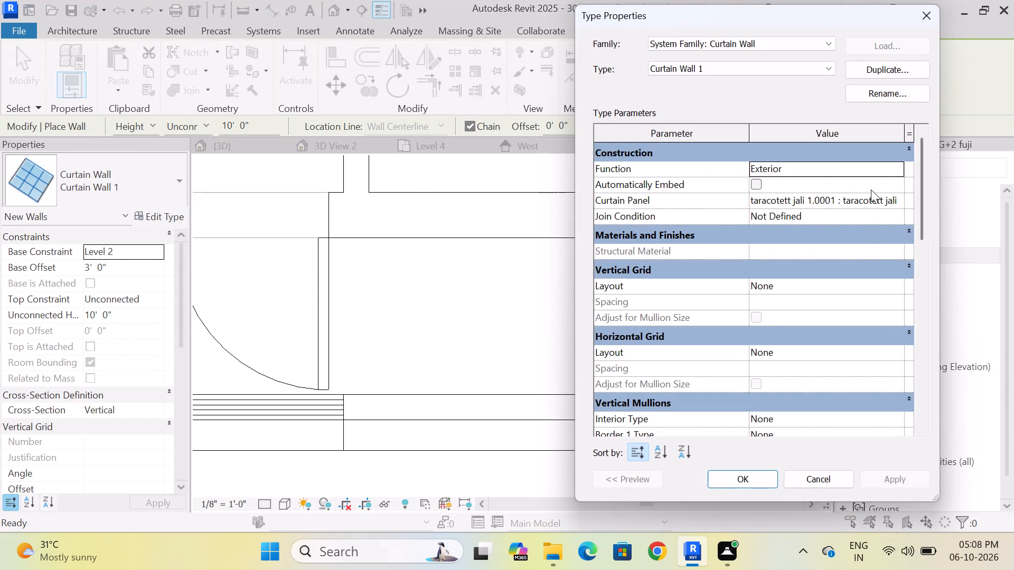
{"action": "left_click", "coordinate": [827, 67]}
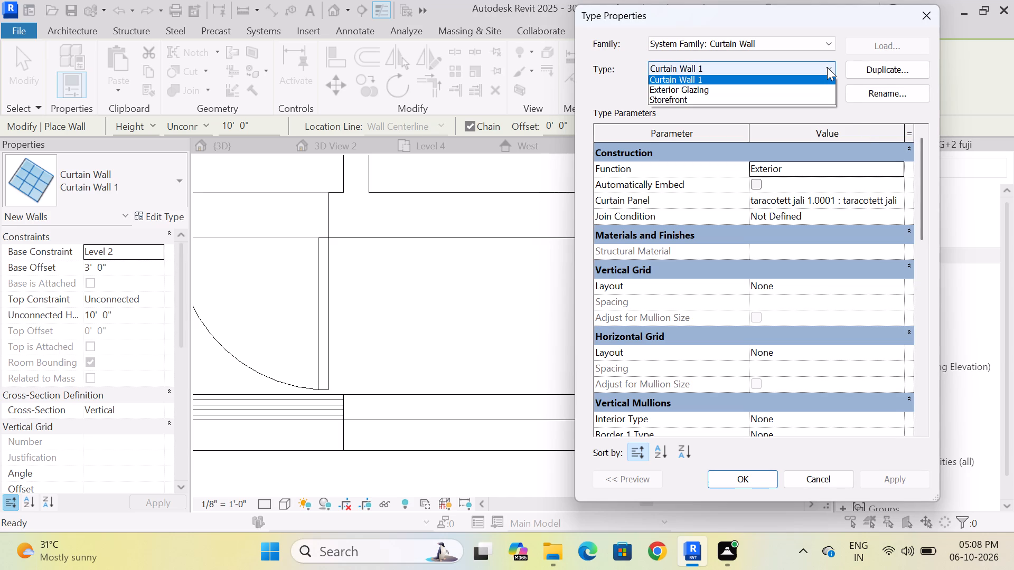
{"action": "left_click", "coordinate": [733, 87]}
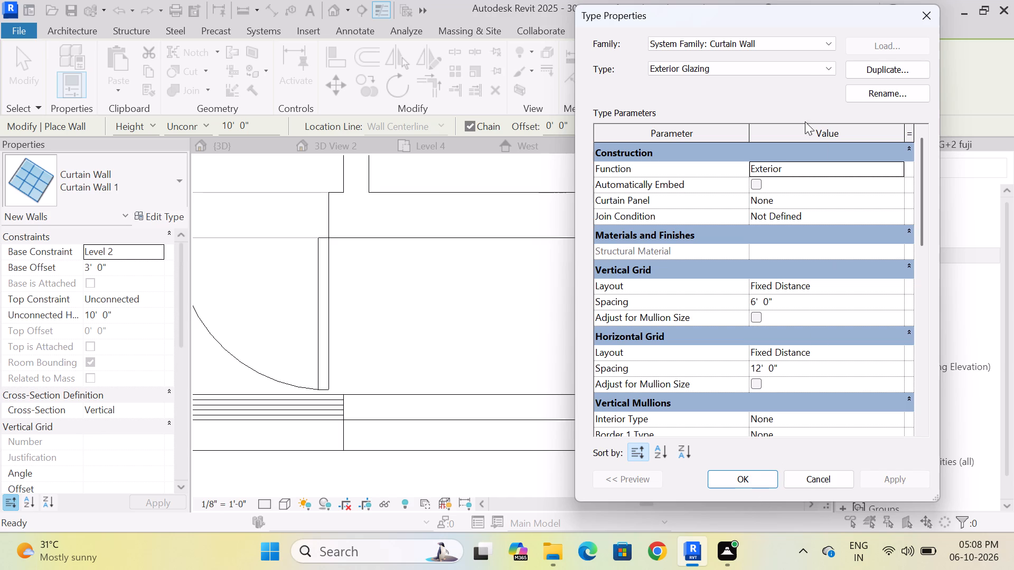
{"action": "left_click", "coordinate": [806, 69]}
{"action": "left_click", "coordinate": [746, 82]}
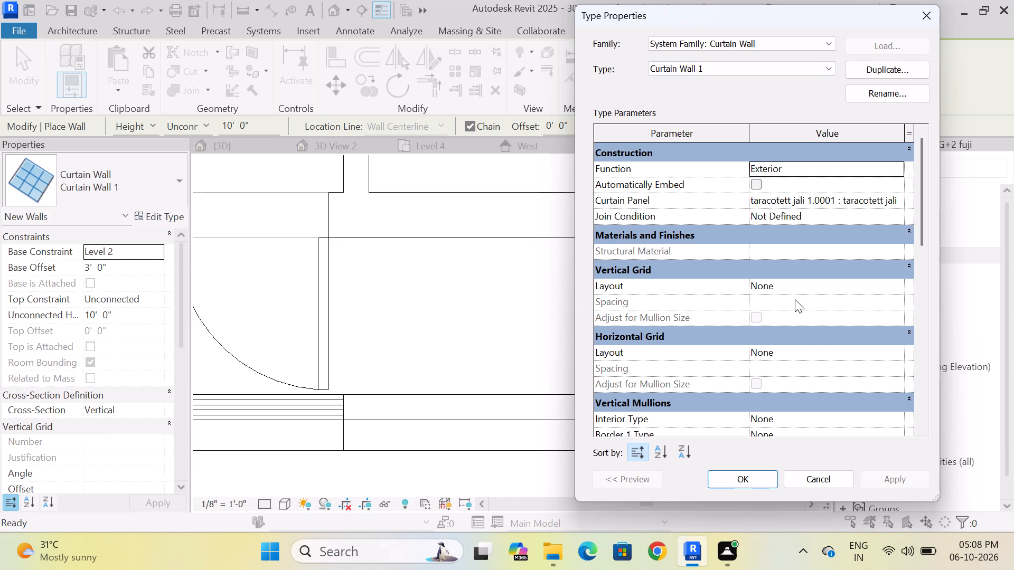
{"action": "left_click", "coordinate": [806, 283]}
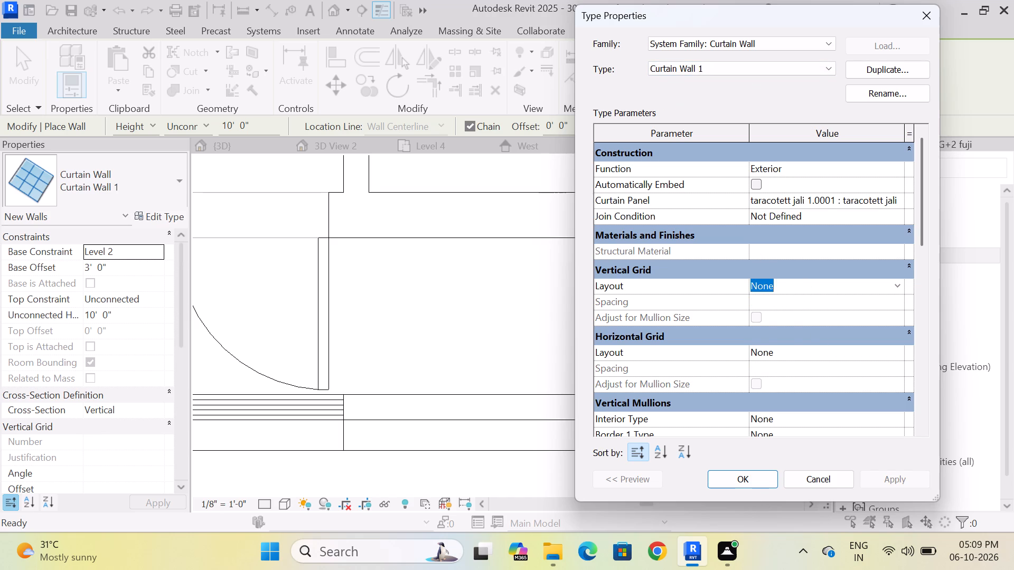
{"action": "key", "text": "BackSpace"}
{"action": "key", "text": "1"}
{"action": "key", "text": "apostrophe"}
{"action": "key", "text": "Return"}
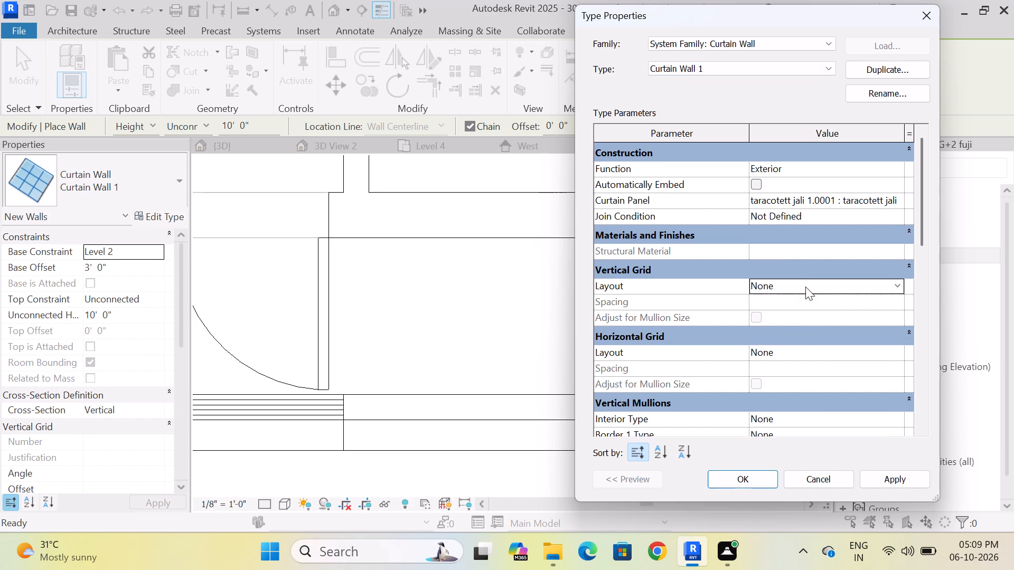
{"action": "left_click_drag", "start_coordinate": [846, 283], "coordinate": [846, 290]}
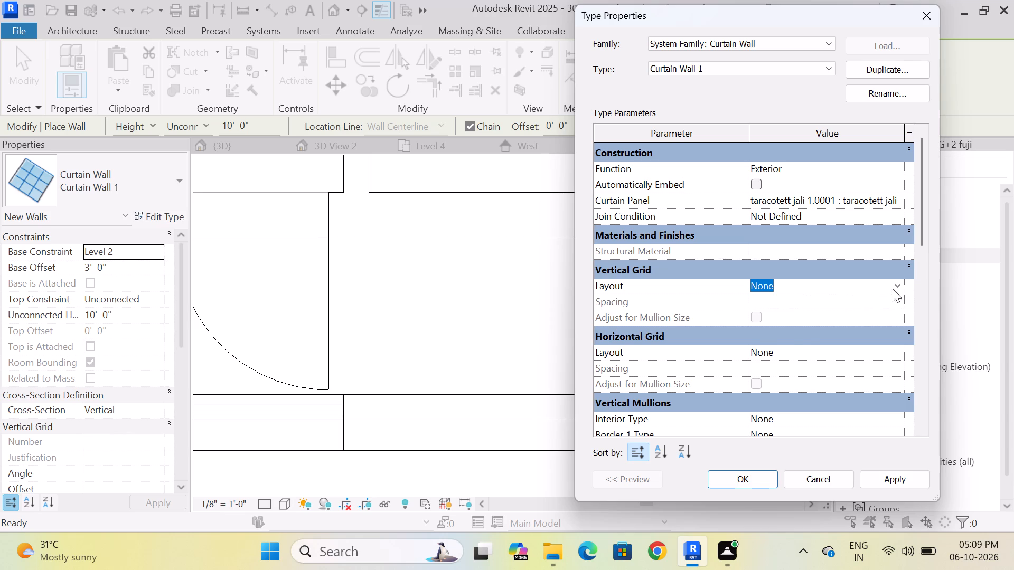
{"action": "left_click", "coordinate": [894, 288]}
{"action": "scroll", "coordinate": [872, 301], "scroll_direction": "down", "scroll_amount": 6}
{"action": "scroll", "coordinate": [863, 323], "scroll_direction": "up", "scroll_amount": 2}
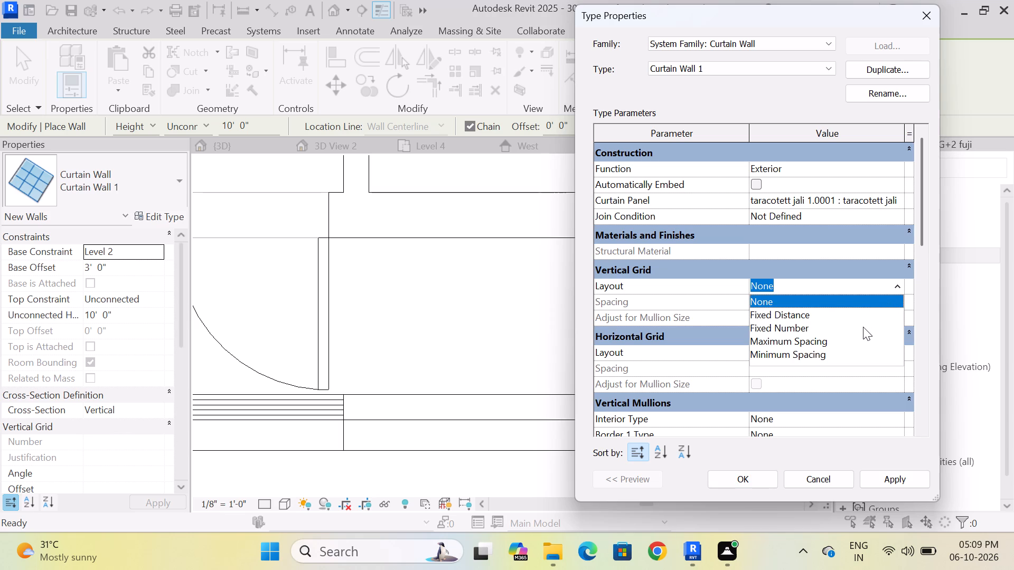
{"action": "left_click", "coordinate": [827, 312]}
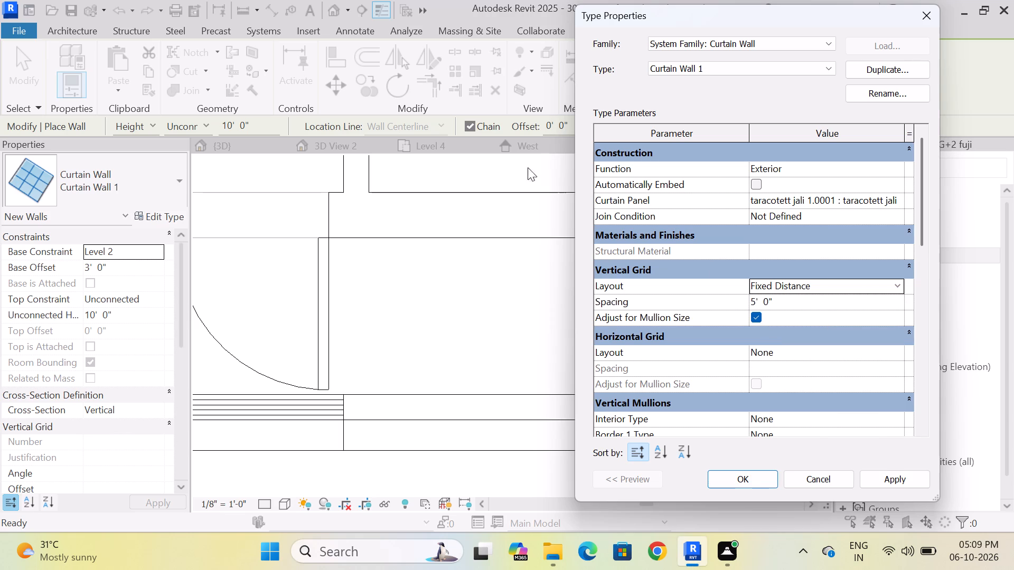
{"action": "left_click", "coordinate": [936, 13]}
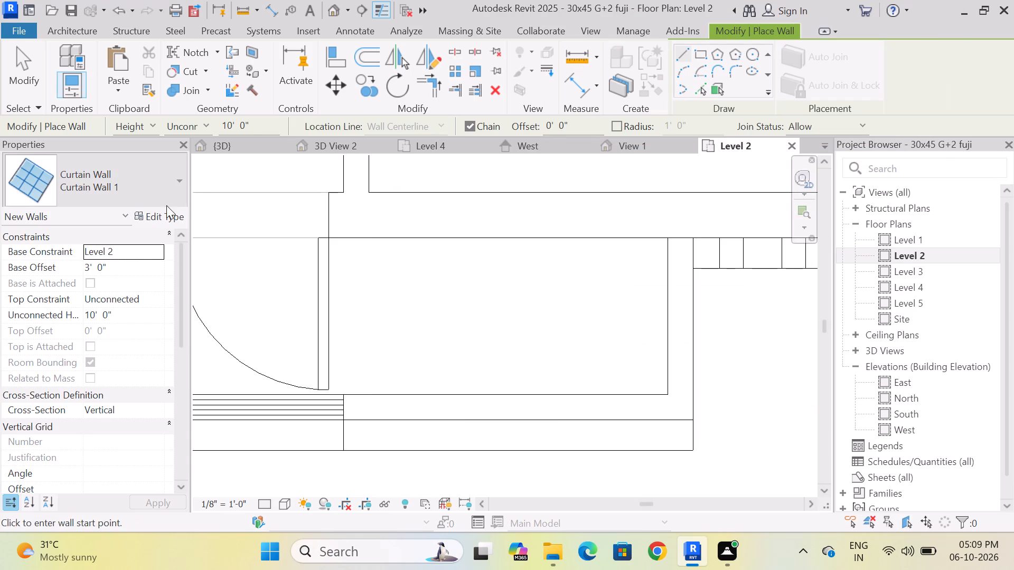
Set both the vertical and horizontal grid layouts of the Curtain Wall 1 type to Fixed Distance.
{"action": "left_click", "coordinate": [159, 212]}
{"action": "left_click", "coordinate": [817, 302]}
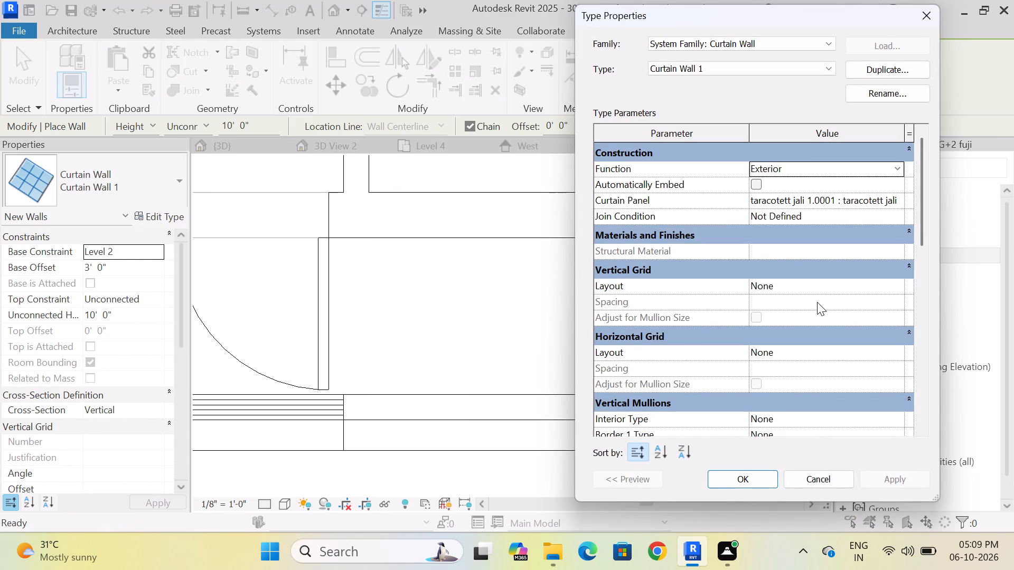
{"action": "left_click", "coordinate": [804, 301]}
{"action": "left_click", "coordinate": [811, 290]}
{"action": "scroll", "coordinate": [812, 291], "scroll_direction": "down", "scroll_amount": 3}
{"action": "left_click", "coordinate": [899, 287]}
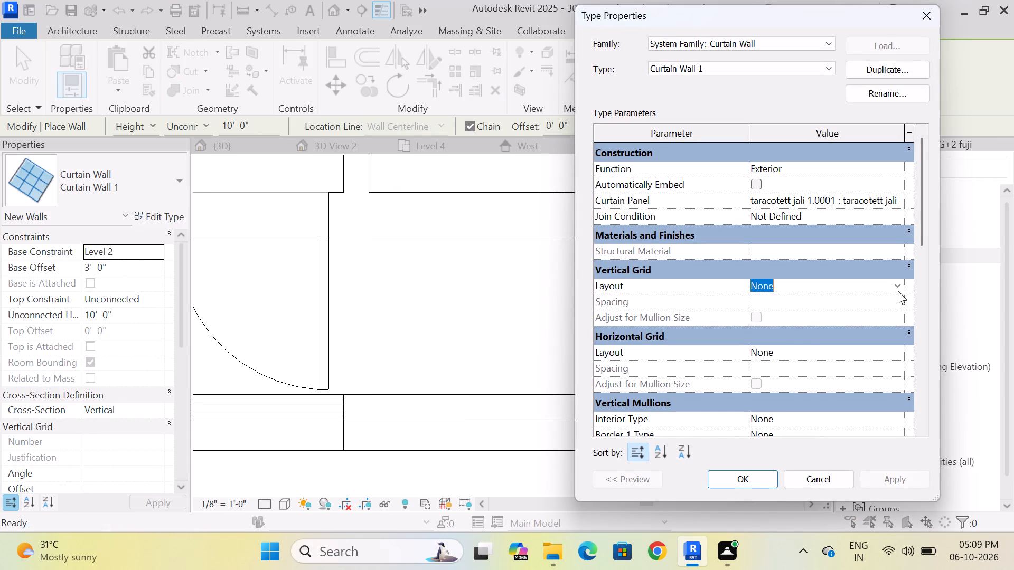
{"action": "scroll", "coordinate": [868, 315], "scroll_direction": "down", "scroll_amount": 7}
{"action": "scroll", "coordinate": [840, 341], "scroll_direction": "up", "scroll_amount": 3}
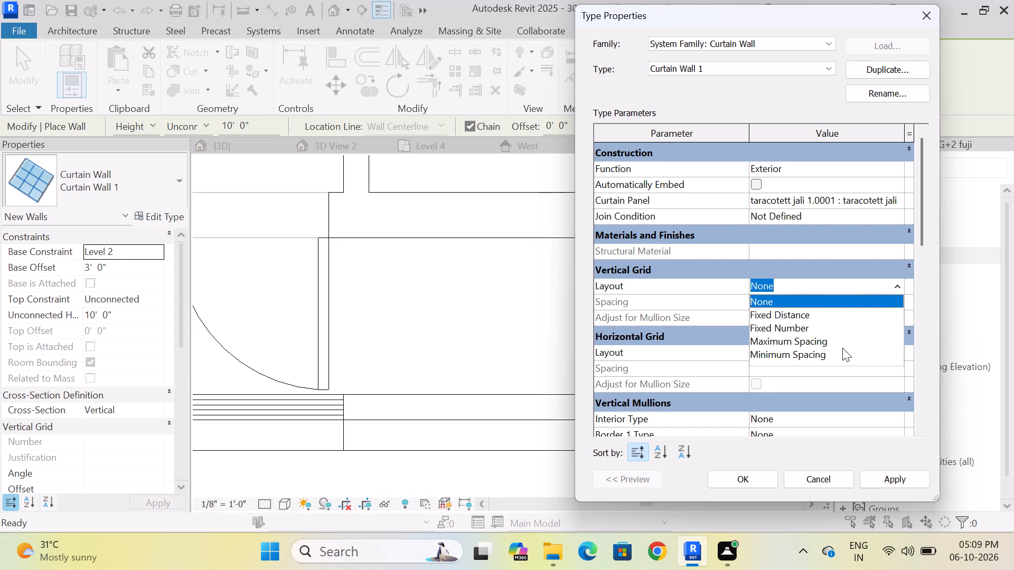
{"action": "left_click", "coordinate": [818, 318]}
{"action": "left_click", "coordinate": [806, 354]}
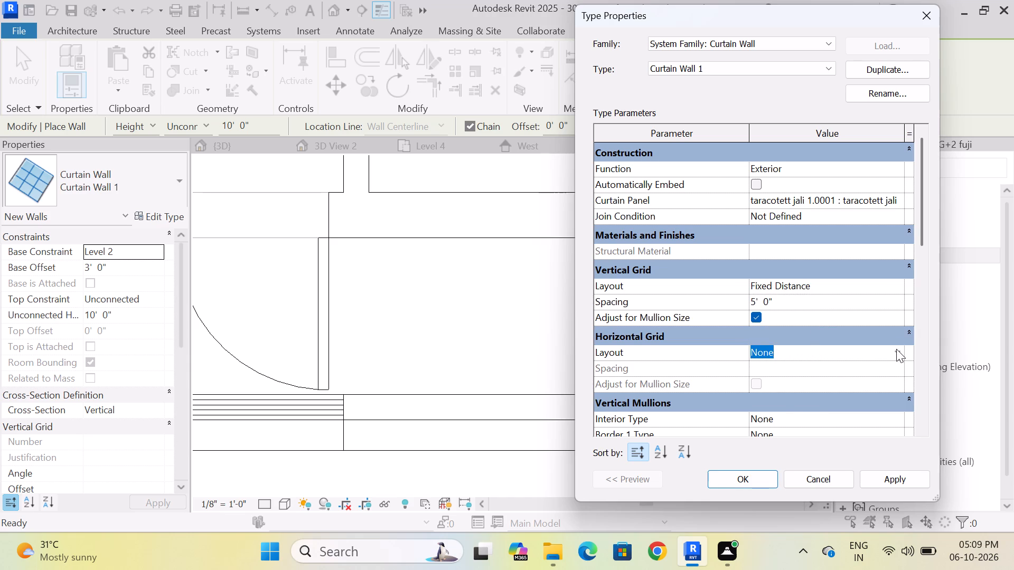
{"action": "left_click", "coordinate": [896, 349]}
{"action": "left_click", "coordinate": [823, 381]}
Set the vertical and horizontal grid spacing of Curtain Wall 1 to 1' each and apply the type settings.
{"action": "left_click", "coordinate": [816, 303]}
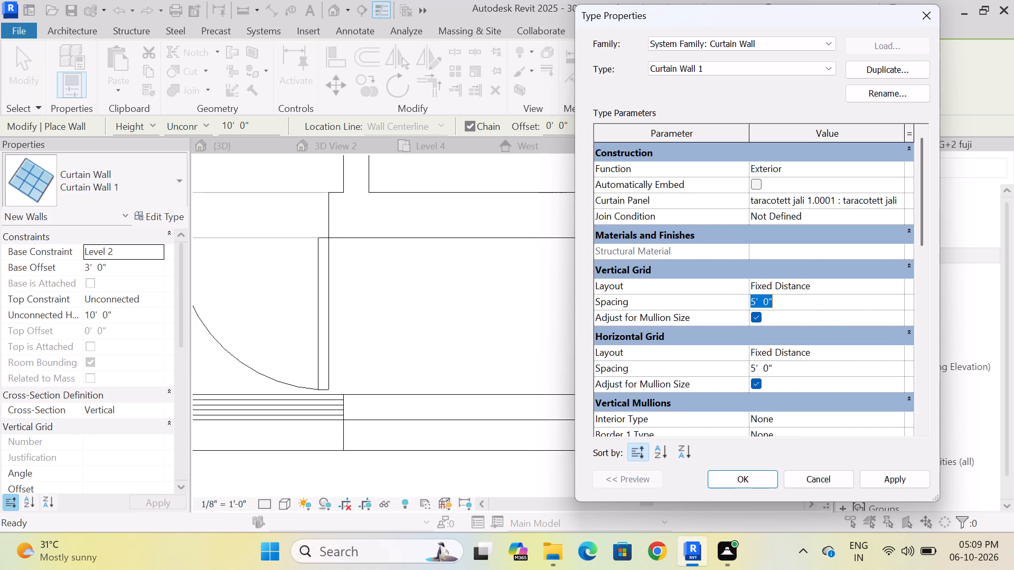
{"action": "key", "text": "BackSpace"}
{"action": "key", "text": "1"}
{"action": "key", "text": "apostrophe"}
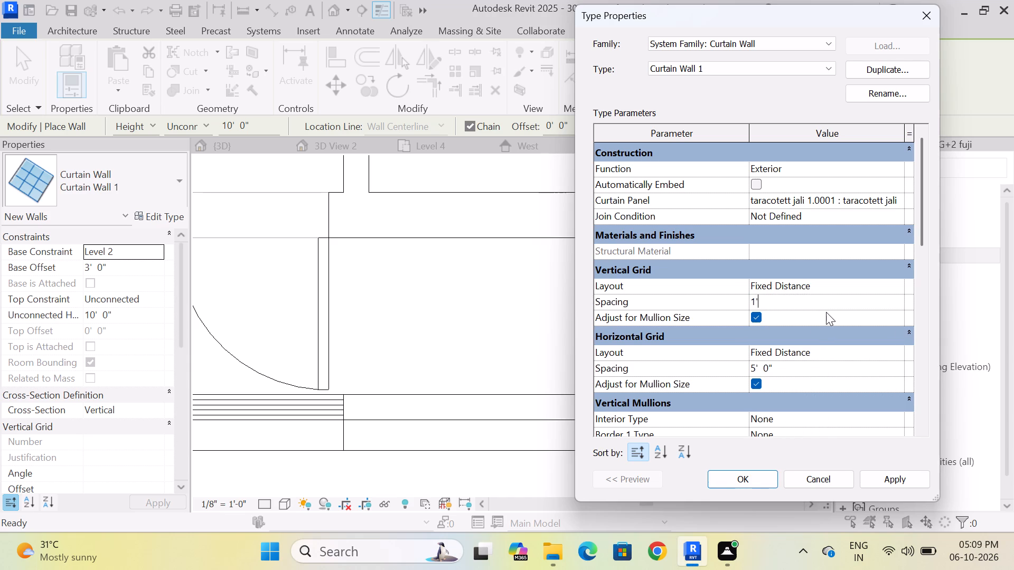
{"action": "key", "text": "Return"}
{"action": "left_click", "coordinate": [812, 365]}
{"action": "key", "text": "BackSpace"}
{"action": "key", "text": "1"}
{"action": "key", "text": "apostrophe"}
{"action": "key", "text": "Return"}
{"action": "left_click", "coordinate": [896, 475]}
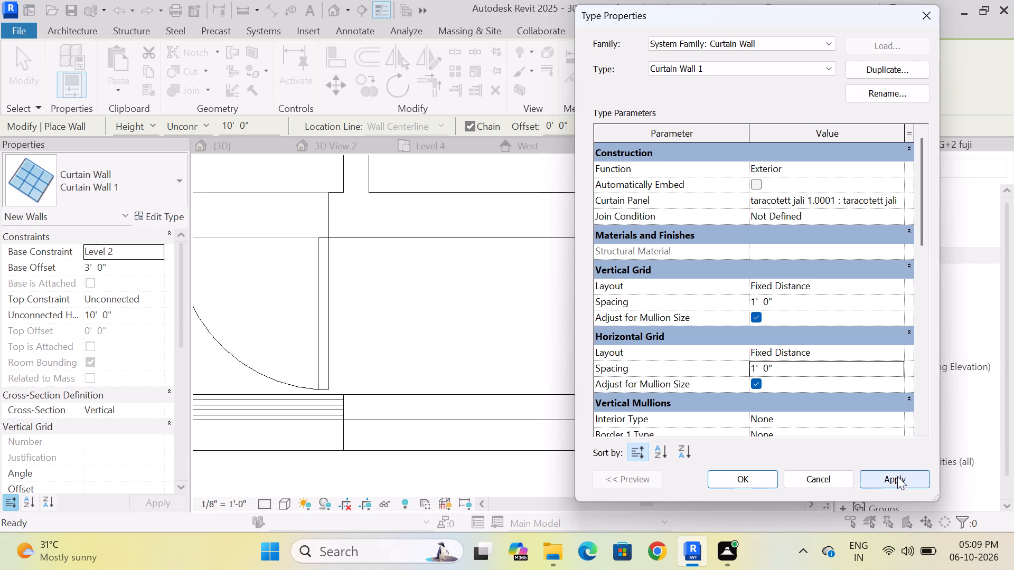
{"action": "left_click", "coordinate": [749, 479]}
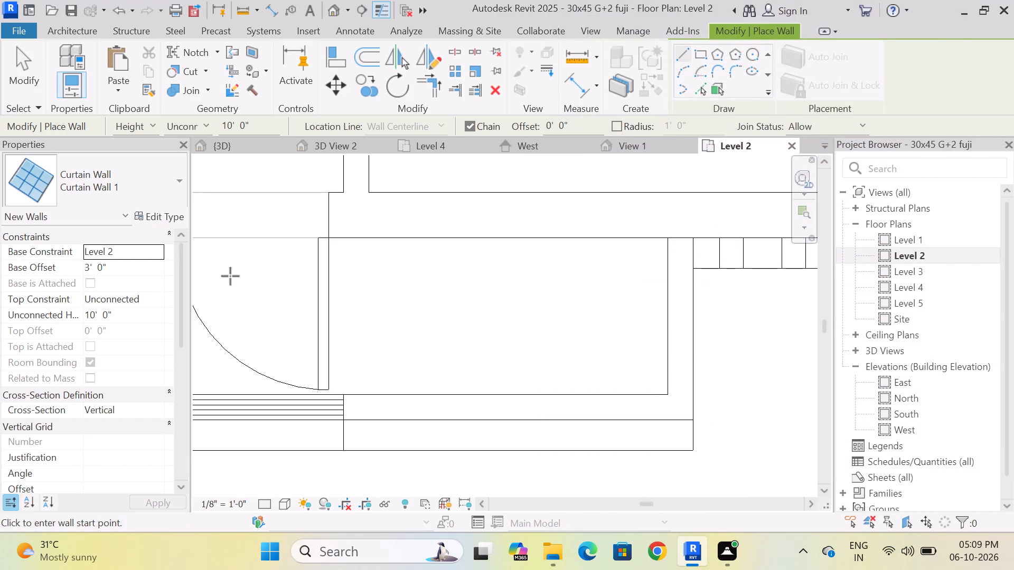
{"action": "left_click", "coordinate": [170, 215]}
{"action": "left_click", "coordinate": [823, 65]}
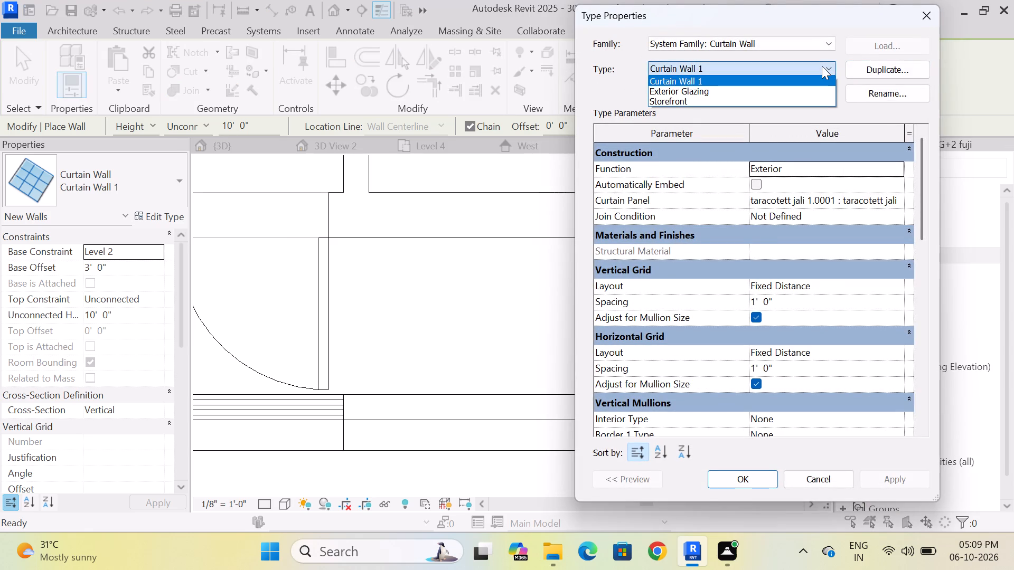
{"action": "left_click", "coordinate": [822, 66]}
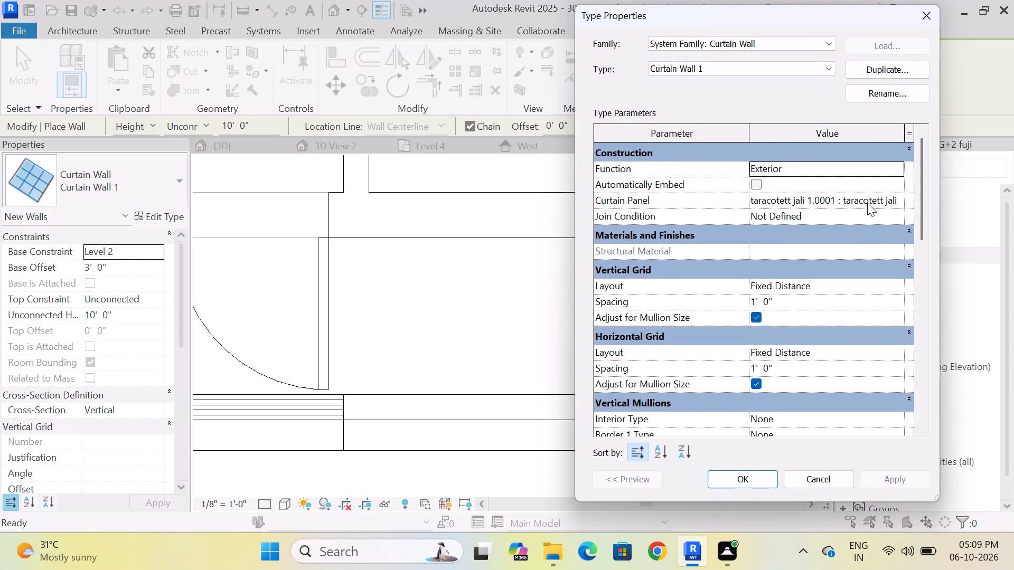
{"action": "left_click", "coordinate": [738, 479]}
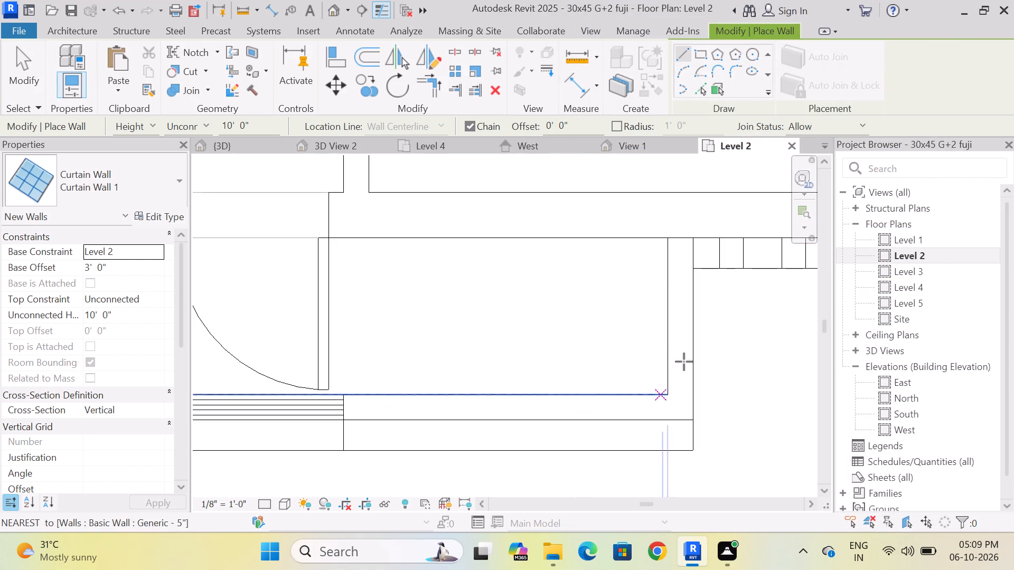
Draw a curtain wall about 2' 8" long over the balcony's short side parapet, from the building wall towards the front parapet.
{"action": "left_click", "coordinate": [683, 236]}
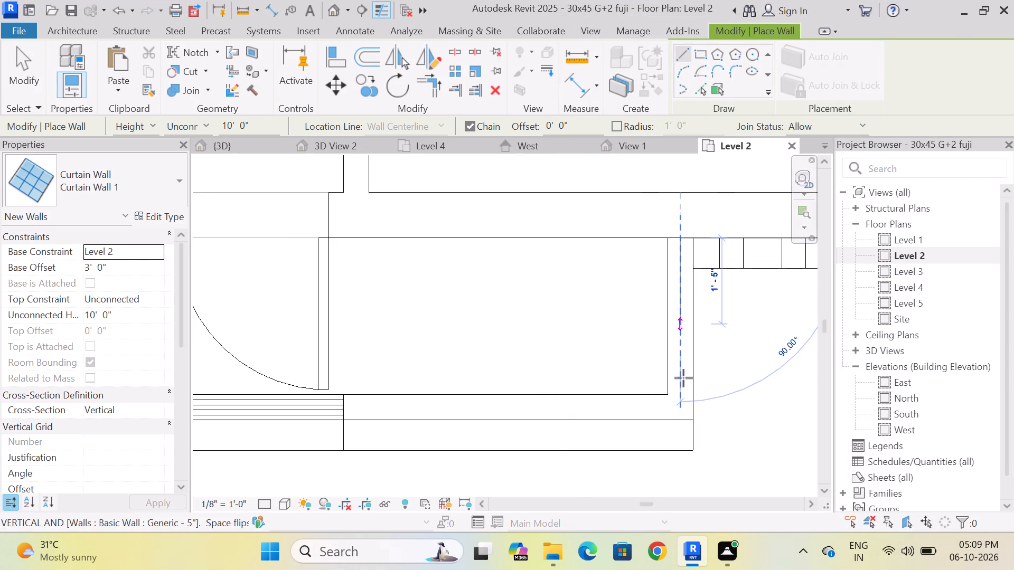
{"action": "left_click", "coordinate": [683, 400]}
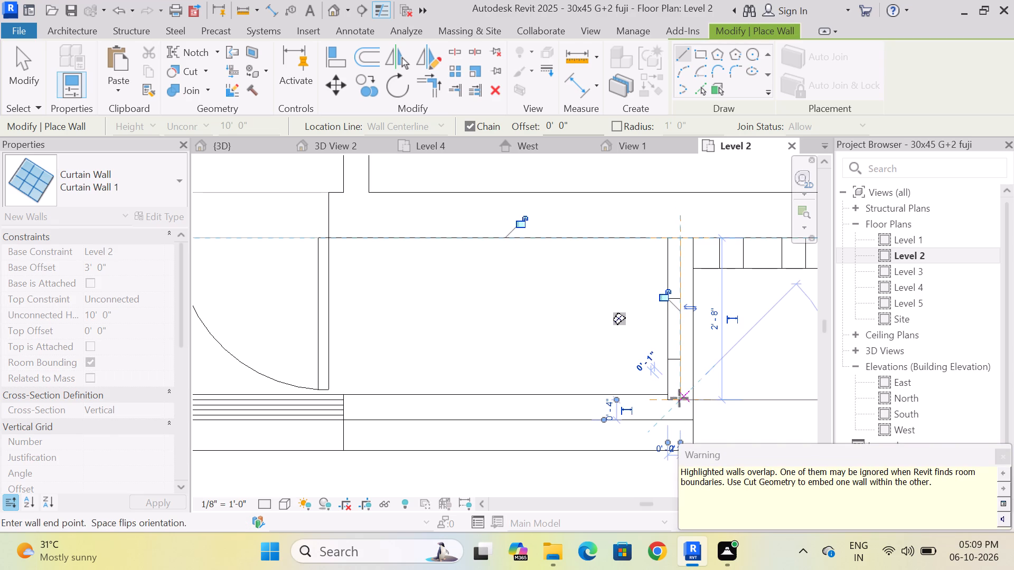
{"action": "key", "text": "Escape"}
{"action": "scroll", "coordinate": [513, 410], "scroll_direction": "up", "scroll_amount": 2}
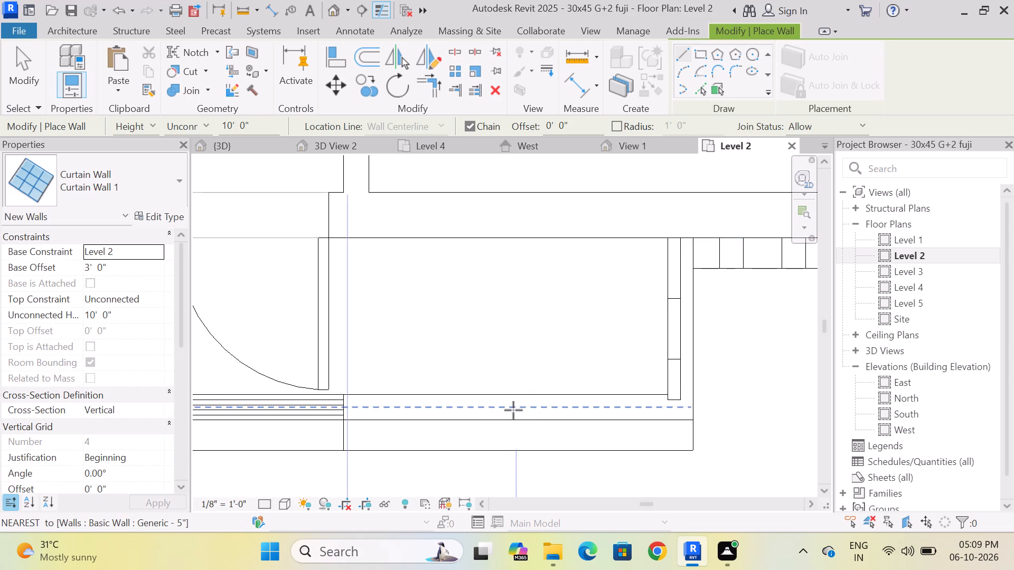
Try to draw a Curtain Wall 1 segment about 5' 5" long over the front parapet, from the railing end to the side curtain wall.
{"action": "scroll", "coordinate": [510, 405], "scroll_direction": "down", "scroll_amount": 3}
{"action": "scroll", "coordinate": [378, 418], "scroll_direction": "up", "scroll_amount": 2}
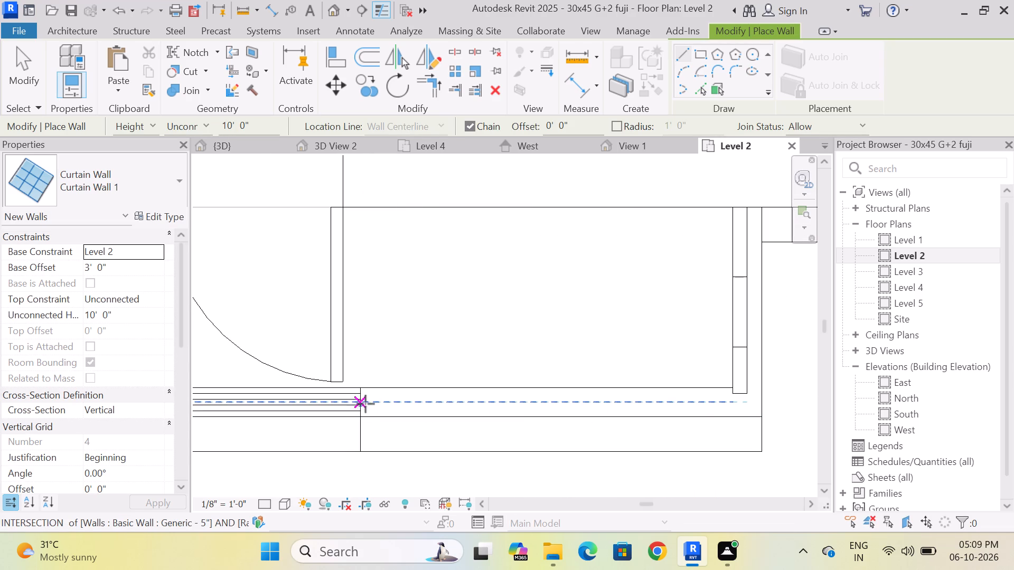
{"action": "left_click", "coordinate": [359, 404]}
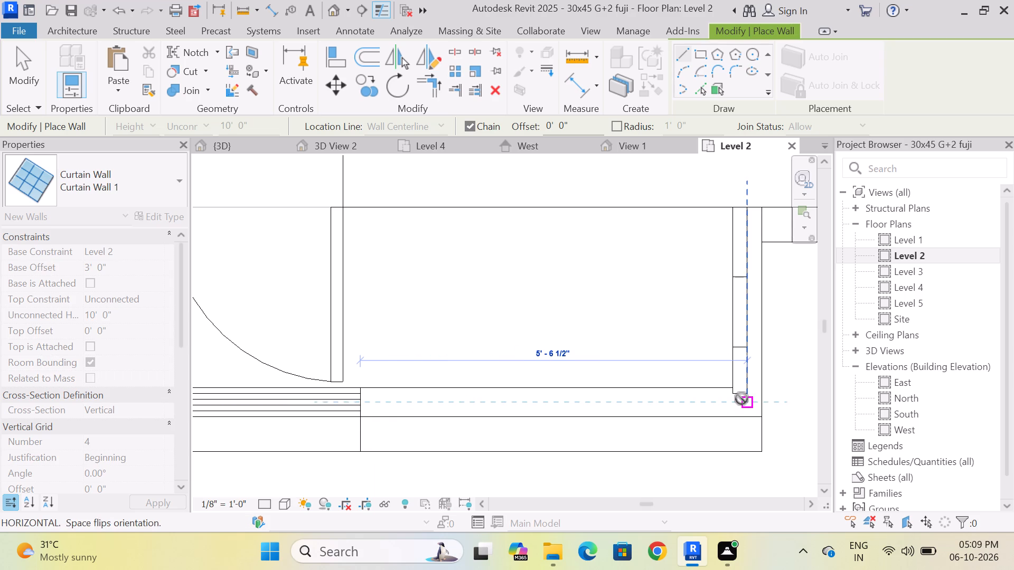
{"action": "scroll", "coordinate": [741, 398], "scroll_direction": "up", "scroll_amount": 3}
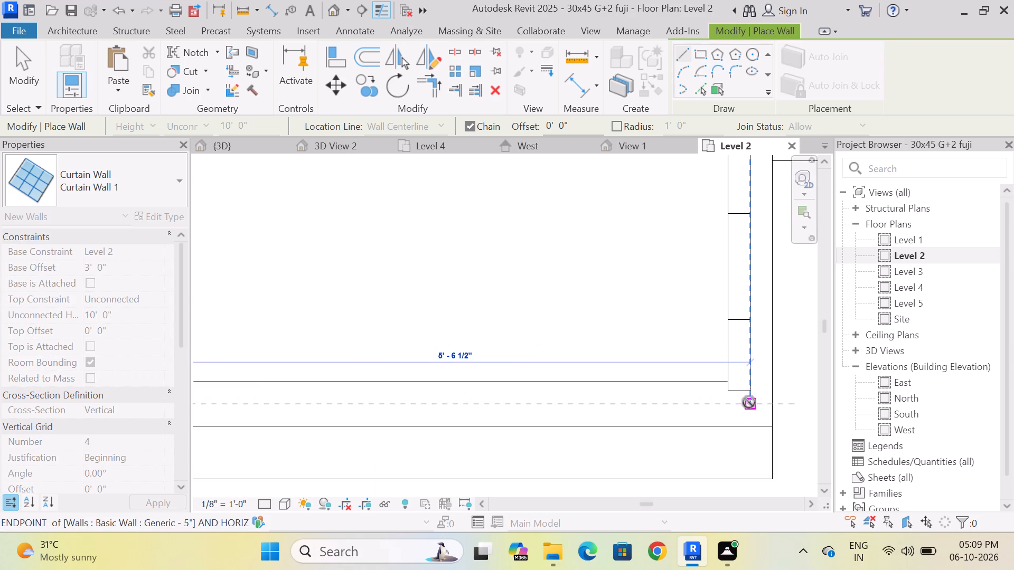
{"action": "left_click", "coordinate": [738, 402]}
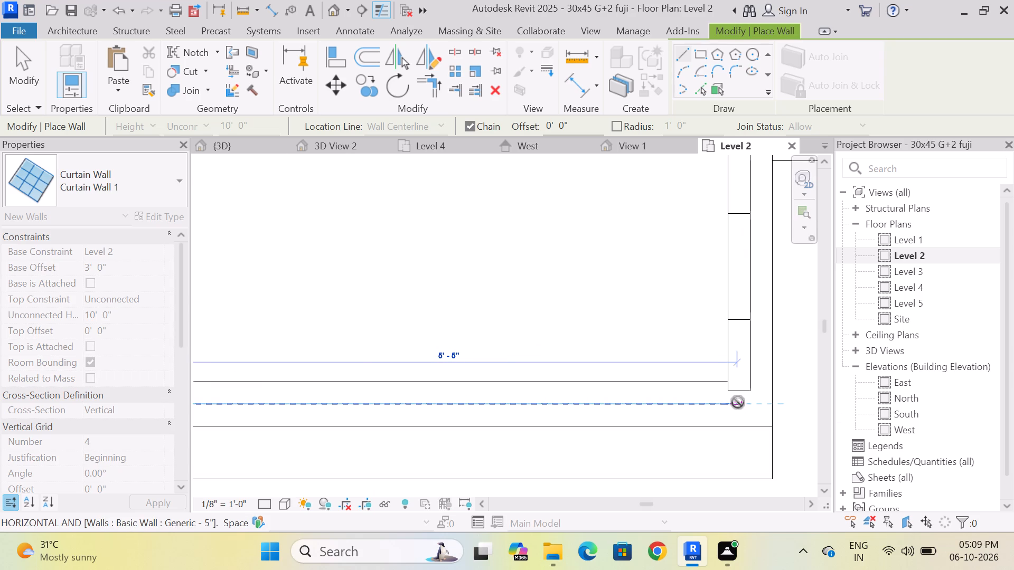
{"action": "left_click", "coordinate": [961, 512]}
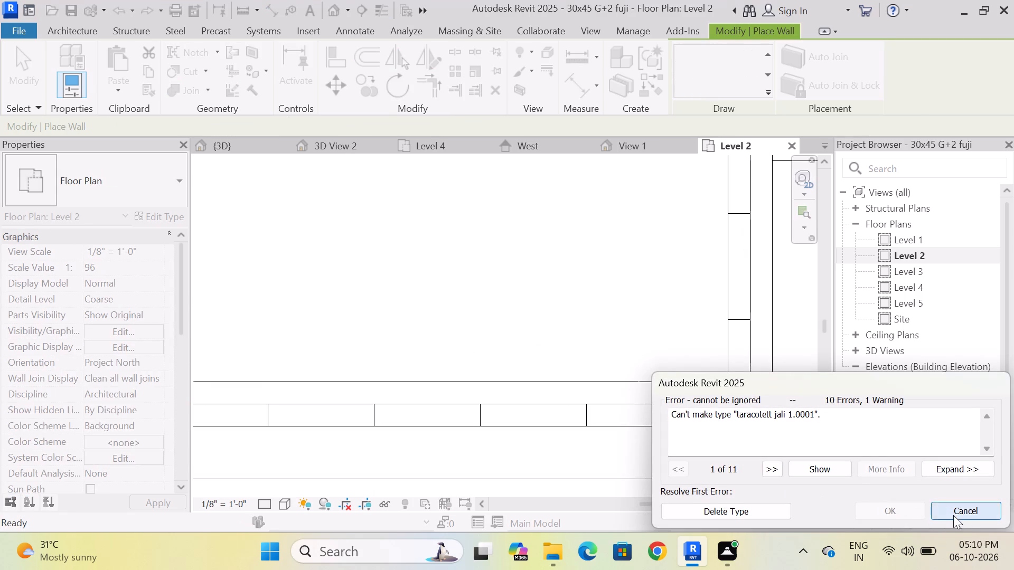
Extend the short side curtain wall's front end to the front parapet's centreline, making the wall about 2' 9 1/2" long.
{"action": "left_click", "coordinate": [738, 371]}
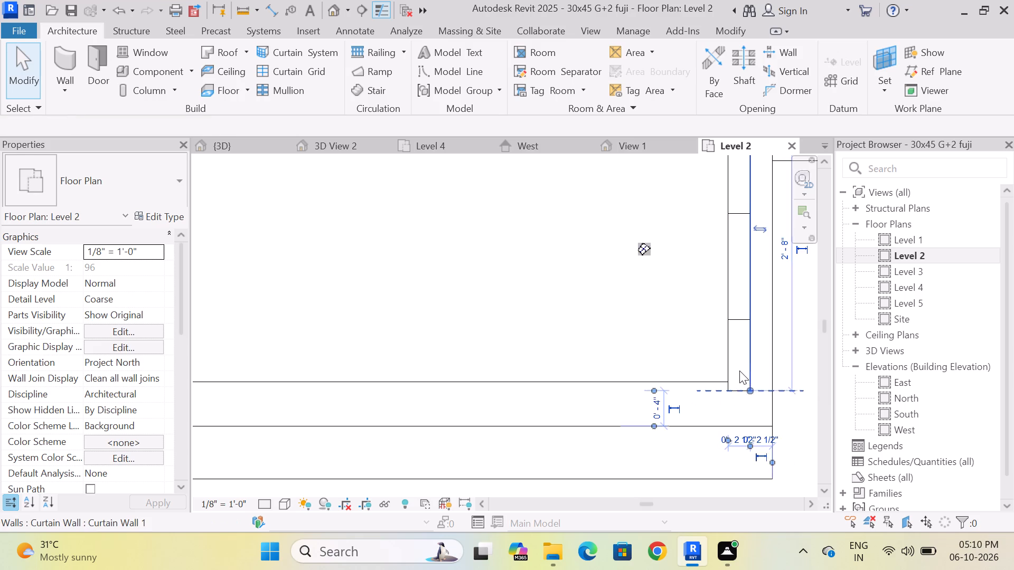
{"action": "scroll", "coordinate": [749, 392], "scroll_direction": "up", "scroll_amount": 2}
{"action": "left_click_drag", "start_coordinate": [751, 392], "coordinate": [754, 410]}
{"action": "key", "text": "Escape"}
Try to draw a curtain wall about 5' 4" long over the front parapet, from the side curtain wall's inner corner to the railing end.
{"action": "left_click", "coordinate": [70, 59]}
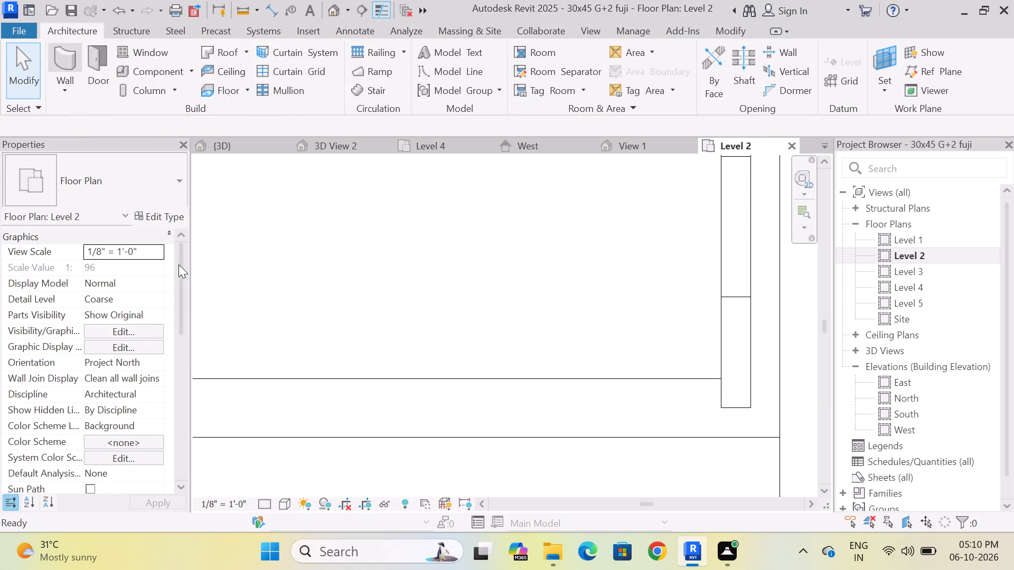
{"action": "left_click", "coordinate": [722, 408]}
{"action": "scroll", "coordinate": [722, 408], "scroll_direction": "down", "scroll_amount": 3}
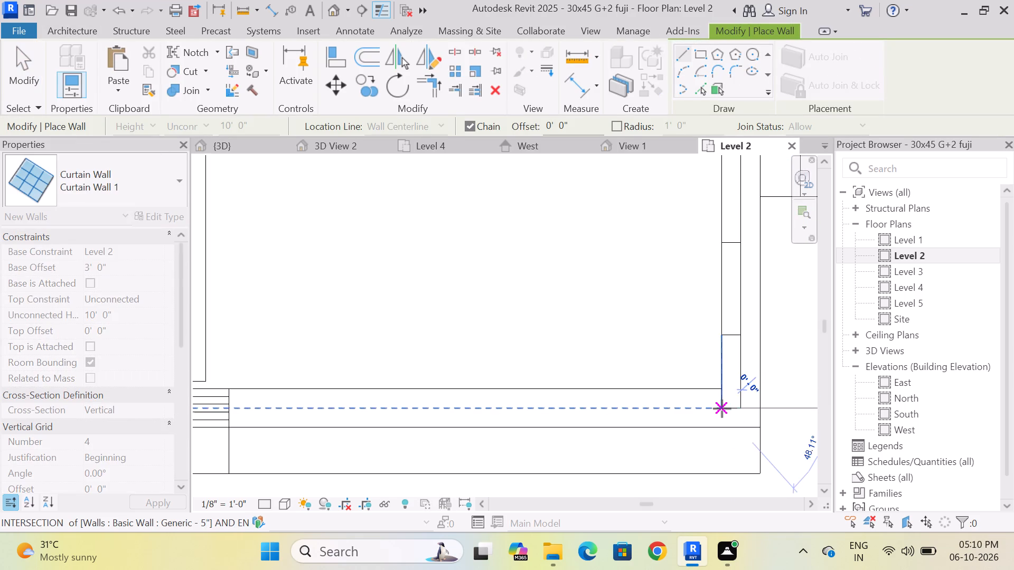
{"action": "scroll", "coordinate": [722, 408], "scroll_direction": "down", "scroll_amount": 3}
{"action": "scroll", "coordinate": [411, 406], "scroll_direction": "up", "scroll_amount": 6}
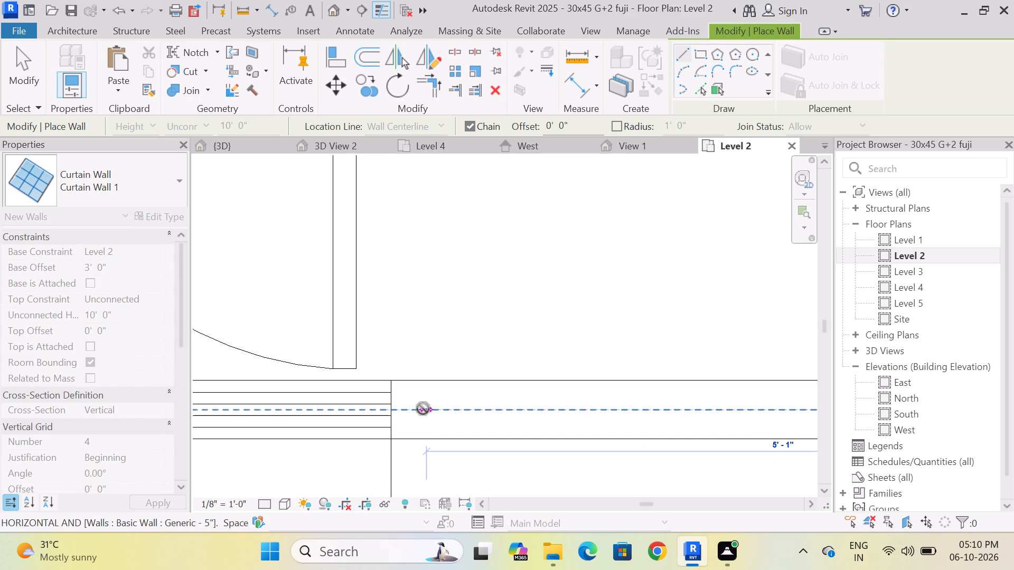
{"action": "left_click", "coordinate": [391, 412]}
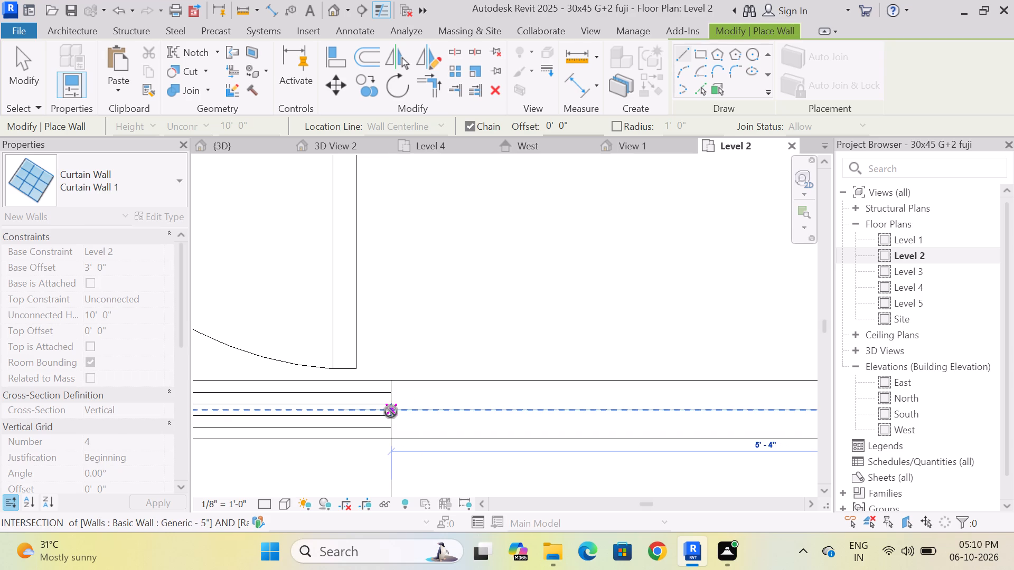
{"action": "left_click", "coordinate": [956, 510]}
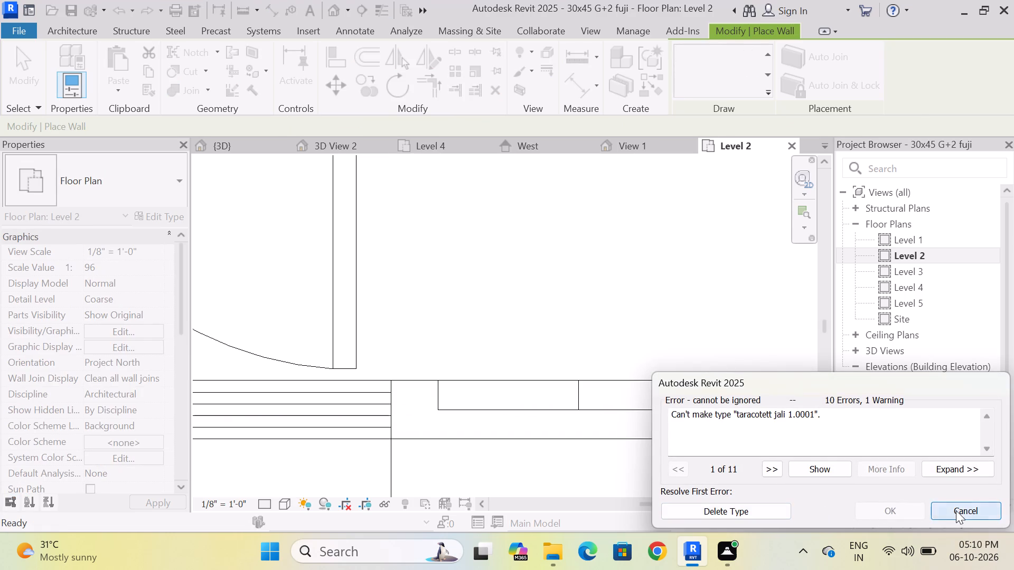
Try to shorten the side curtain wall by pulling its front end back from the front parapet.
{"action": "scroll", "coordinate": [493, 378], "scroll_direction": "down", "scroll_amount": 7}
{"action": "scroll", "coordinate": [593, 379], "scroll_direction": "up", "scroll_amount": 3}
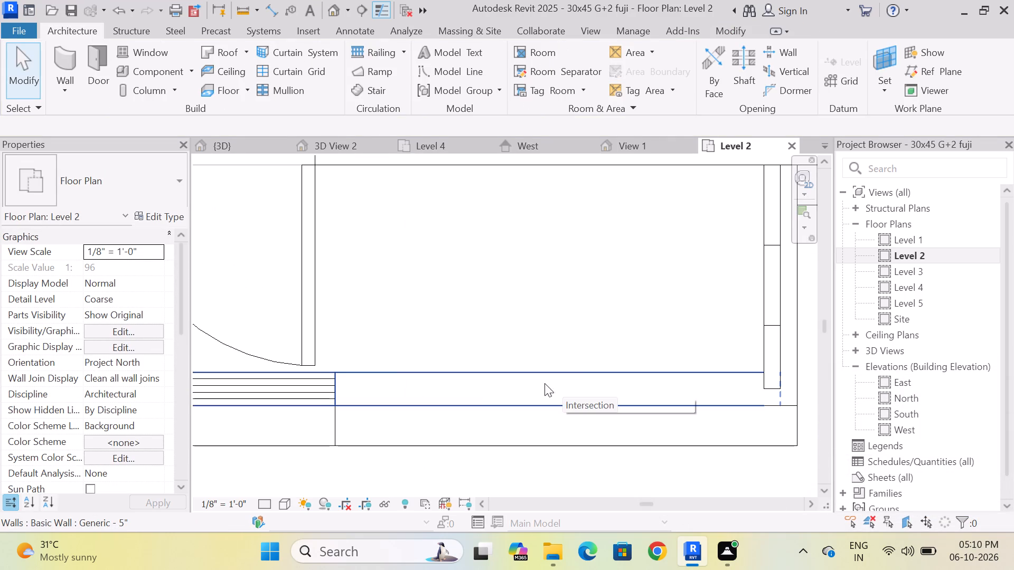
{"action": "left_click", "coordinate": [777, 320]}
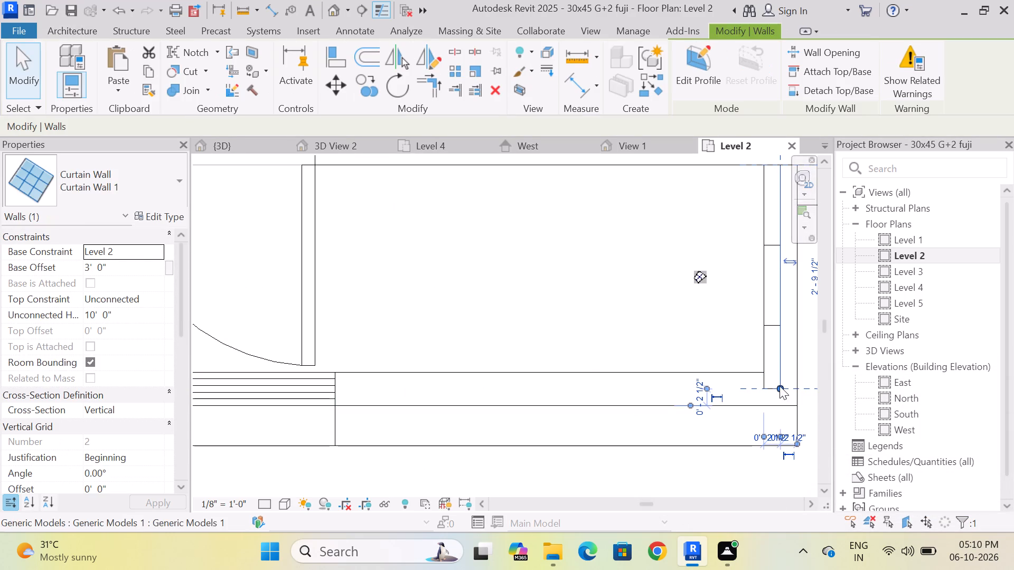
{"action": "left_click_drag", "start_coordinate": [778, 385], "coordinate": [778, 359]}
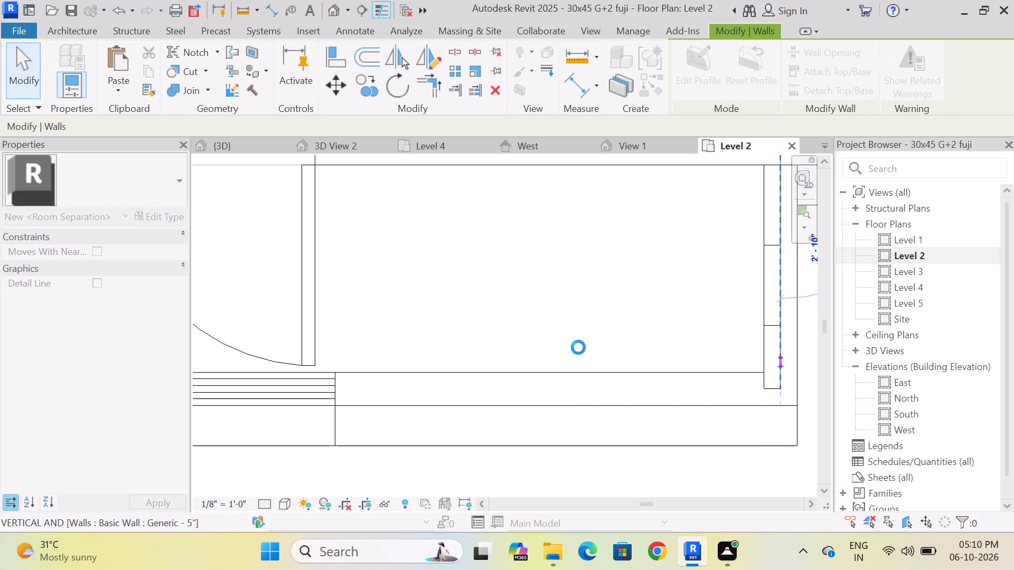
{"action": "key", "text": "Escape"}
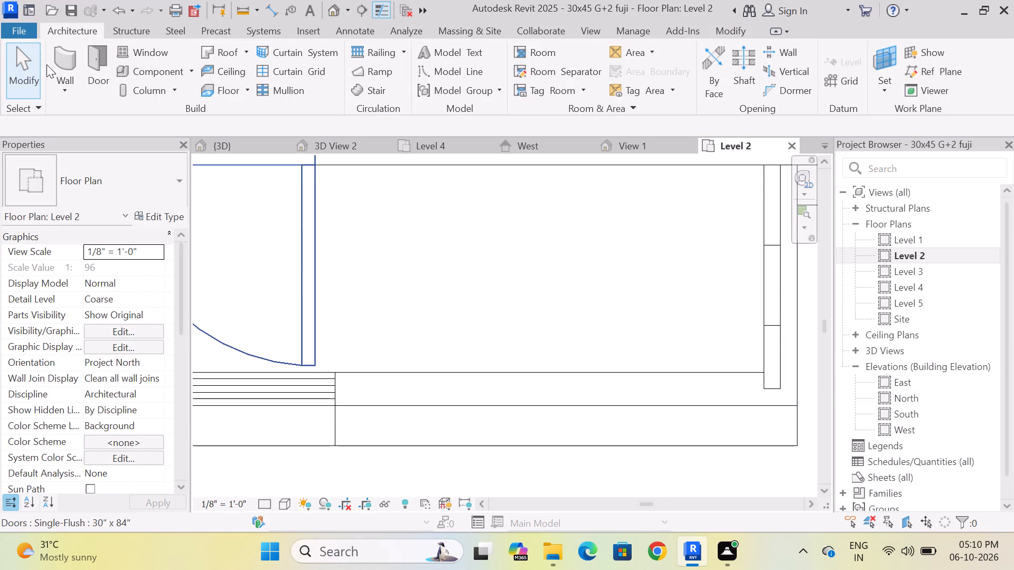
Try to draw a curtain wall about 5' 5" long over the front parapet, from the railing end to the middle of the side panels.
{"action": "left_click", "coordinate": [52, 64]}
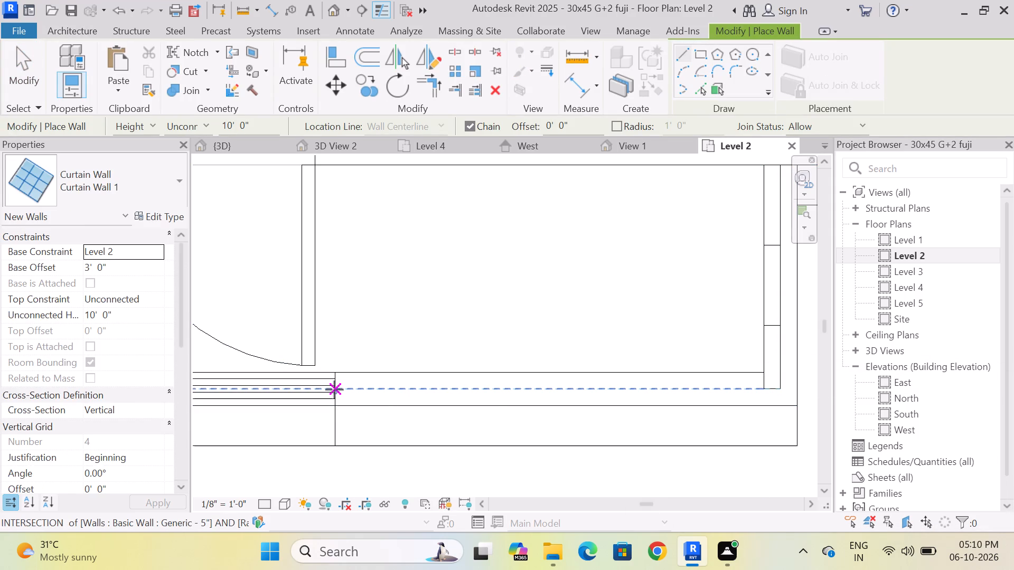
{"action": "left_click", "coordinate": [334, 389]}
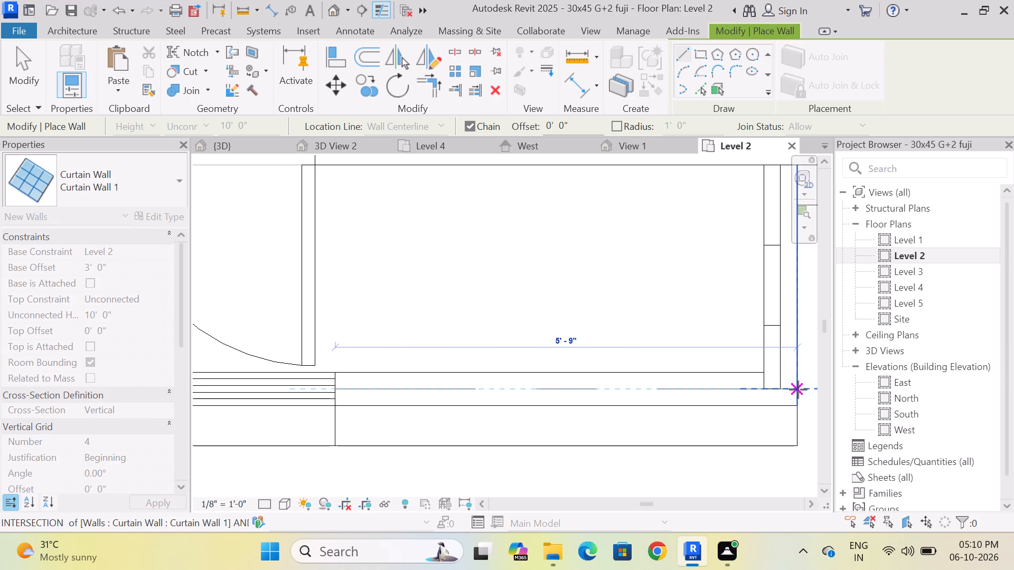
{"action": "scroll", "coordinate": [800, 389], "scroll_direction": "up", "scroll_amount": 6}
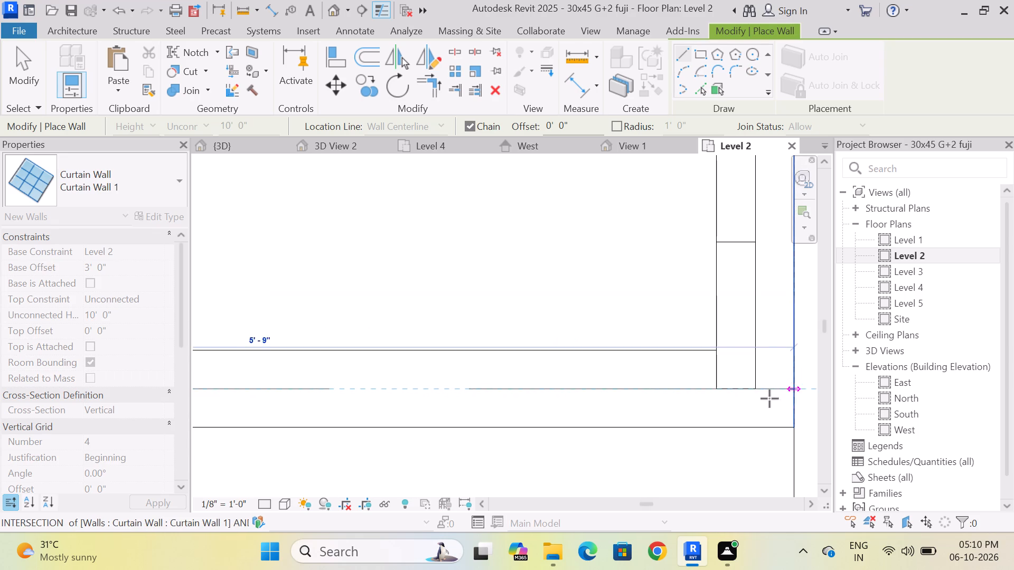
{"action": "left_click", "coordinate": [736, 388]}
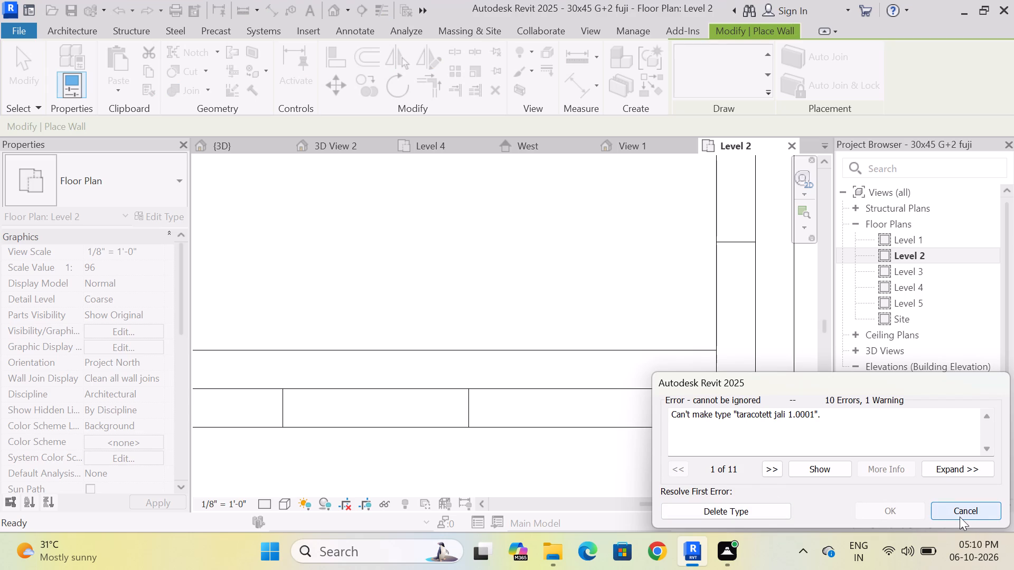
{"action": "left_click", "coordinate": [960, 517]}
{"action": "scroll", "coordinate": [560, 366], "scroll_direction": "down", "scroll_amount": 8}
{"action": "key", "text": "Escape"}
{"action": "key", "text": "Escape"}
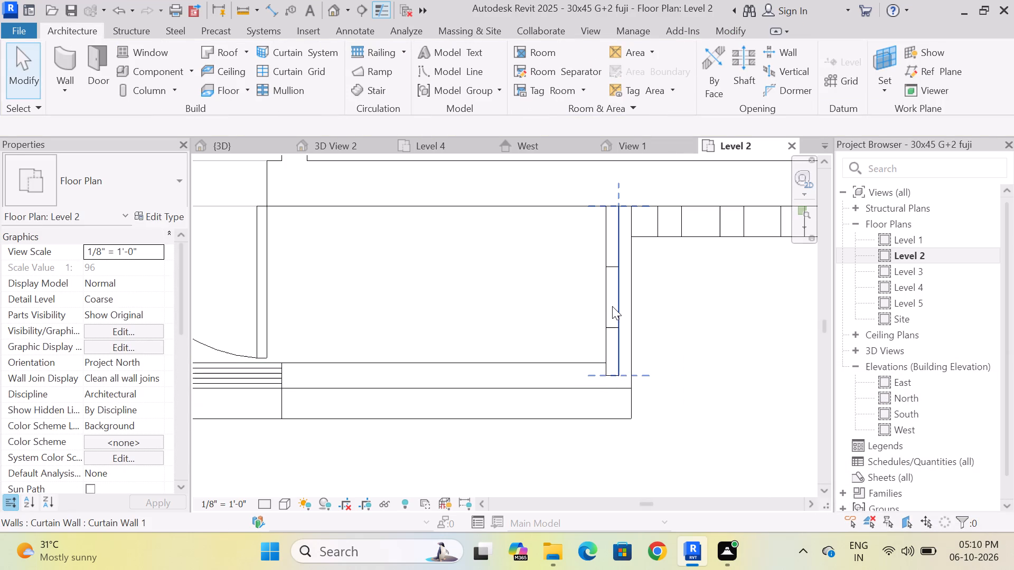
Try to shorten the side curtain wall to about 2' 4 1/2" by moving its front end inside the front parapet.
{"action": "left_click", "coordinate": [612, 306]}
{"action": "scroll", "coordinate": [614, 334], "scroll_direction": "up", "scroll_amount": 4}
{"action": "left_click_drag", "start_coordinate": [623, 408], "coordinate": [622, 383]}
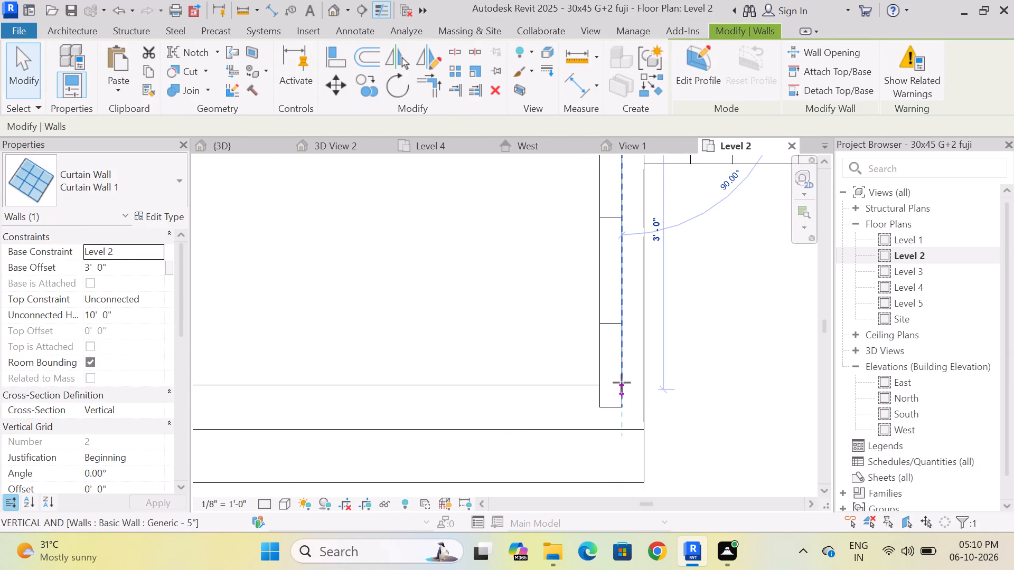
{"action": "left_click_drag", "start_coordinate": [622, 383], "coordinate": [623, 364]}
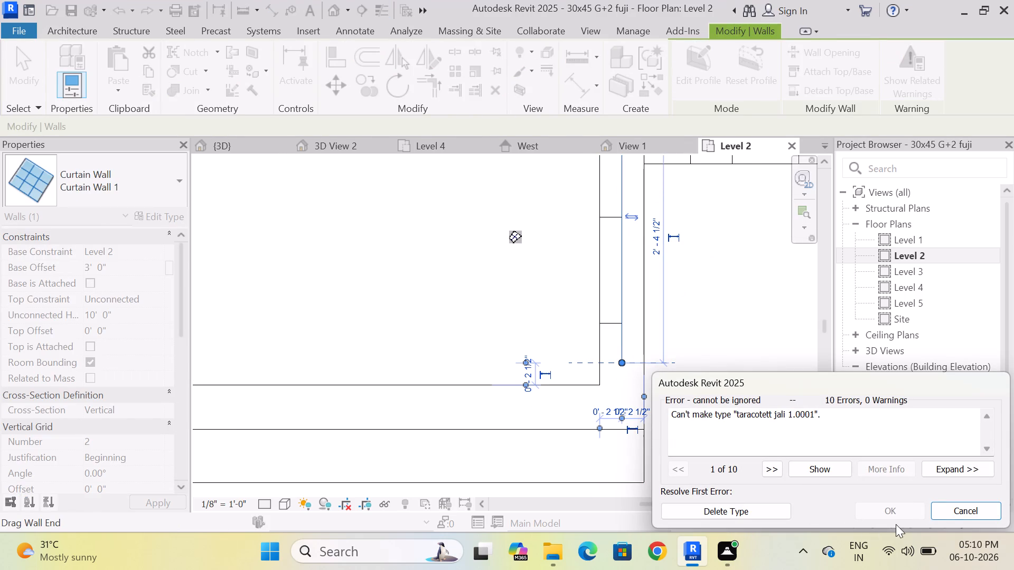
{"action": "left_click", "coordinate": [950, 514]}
Delete the curtain wall over the balcony's short side parapet.
{"action": "scroll", "coordinate": [783, 368], "scroll_direction": "down", "scroll_amount": 4}
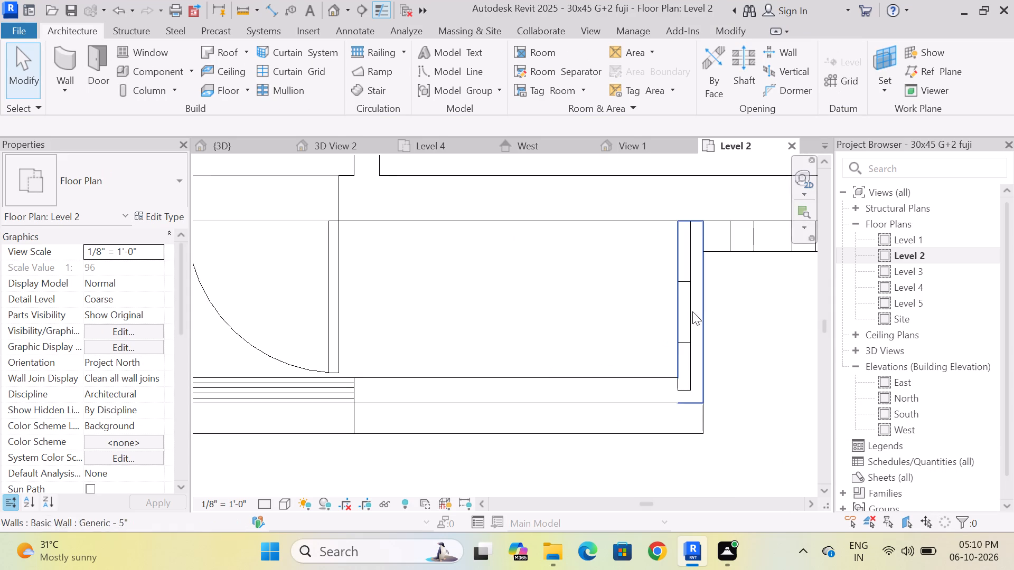
{"action": "left_click", "coordinate": [682, 308]}
{"action": "key", "text": "Delete"}
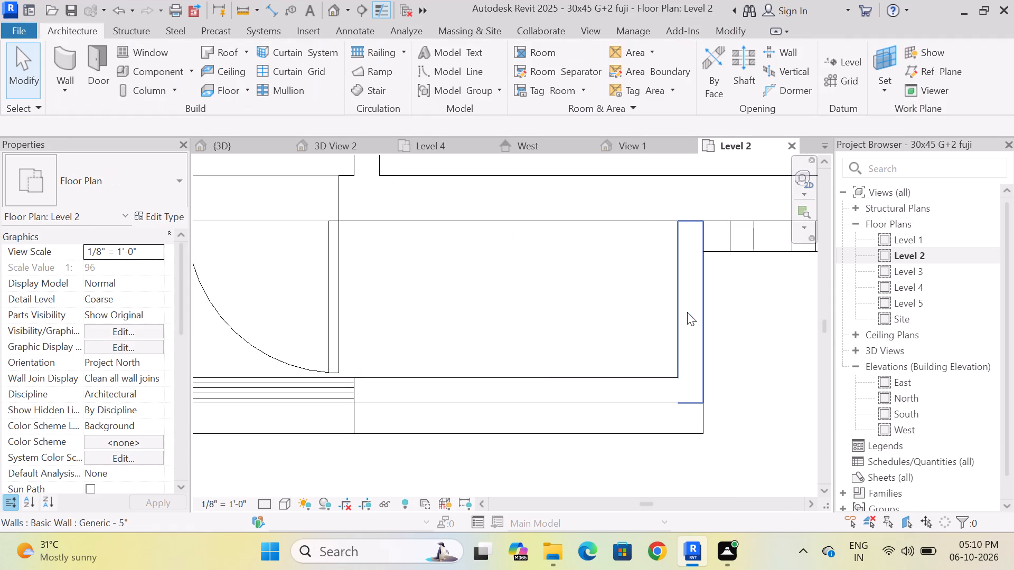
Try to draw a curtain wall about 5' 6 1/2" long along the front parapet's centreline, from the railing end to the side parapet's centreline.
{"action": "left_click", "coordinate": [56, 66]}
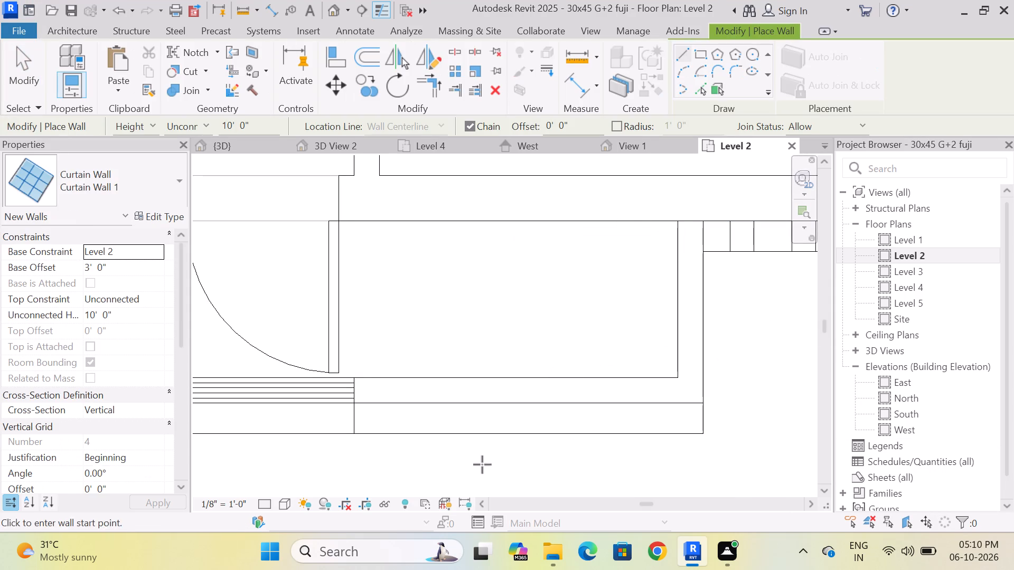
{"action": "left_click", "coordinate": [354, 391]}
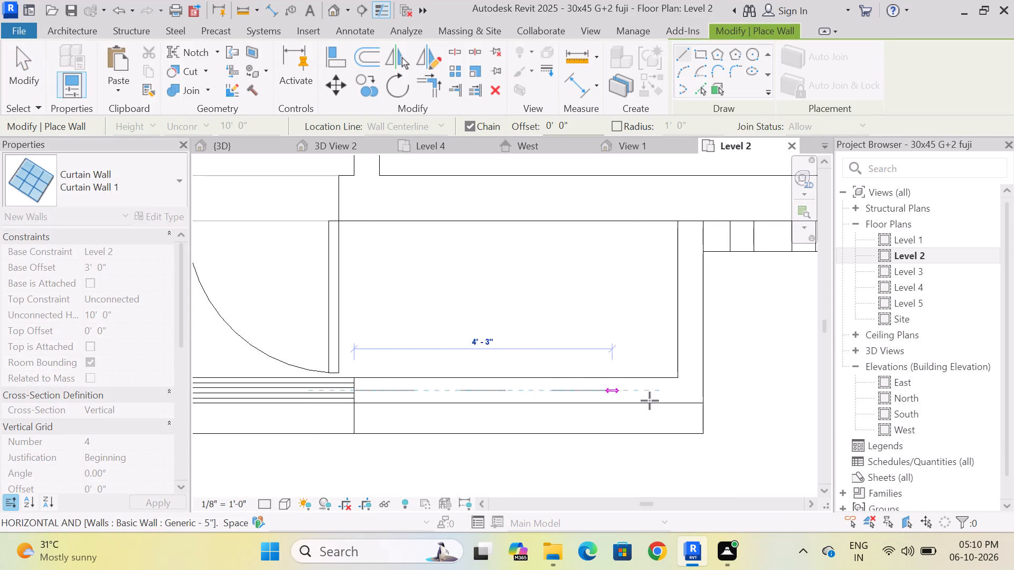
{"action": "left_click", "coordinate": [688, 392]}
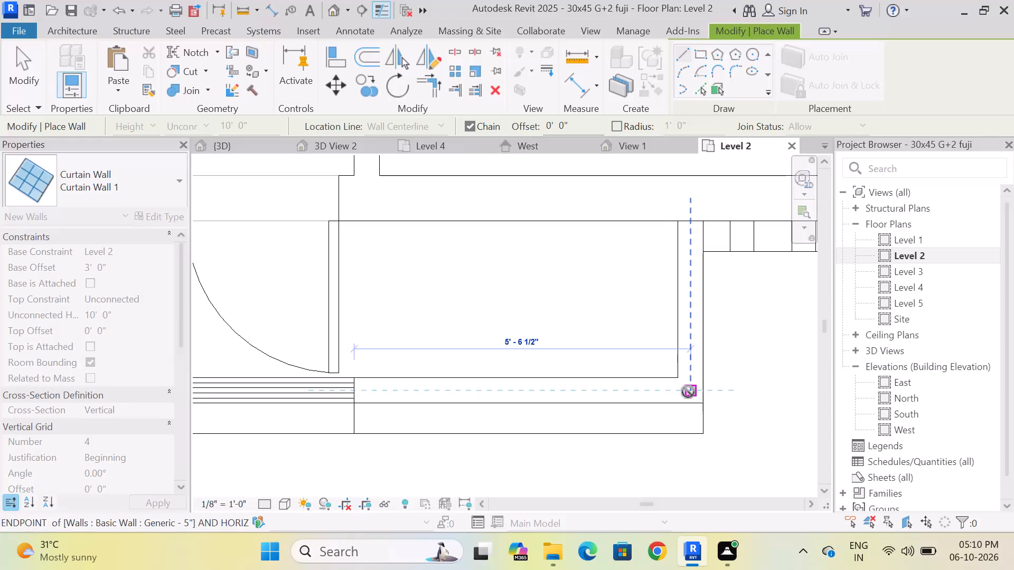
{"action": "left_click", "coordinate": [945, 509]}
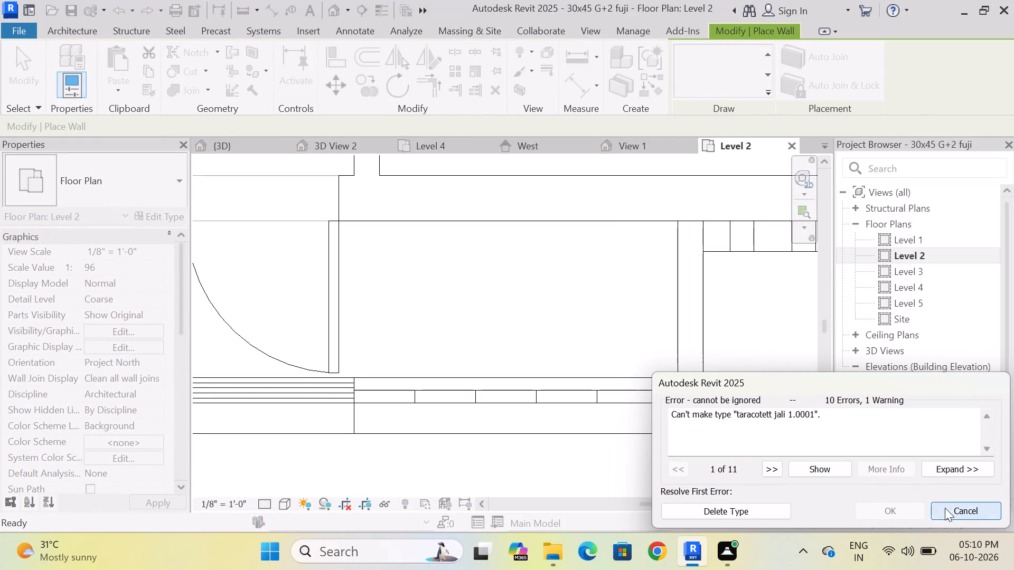
Examine the Generic - 5" front parapet wall of the Level 2 balcony in plan and in the {3D} view.
{"action": "scroll", "coordinate": [480, 384], "scroll_direction": "down", "scroll_amount": 3}
{"action": "scroll", "coordinate": [608, 379], "scroll_direction": "up", "scroll_amount": 3}
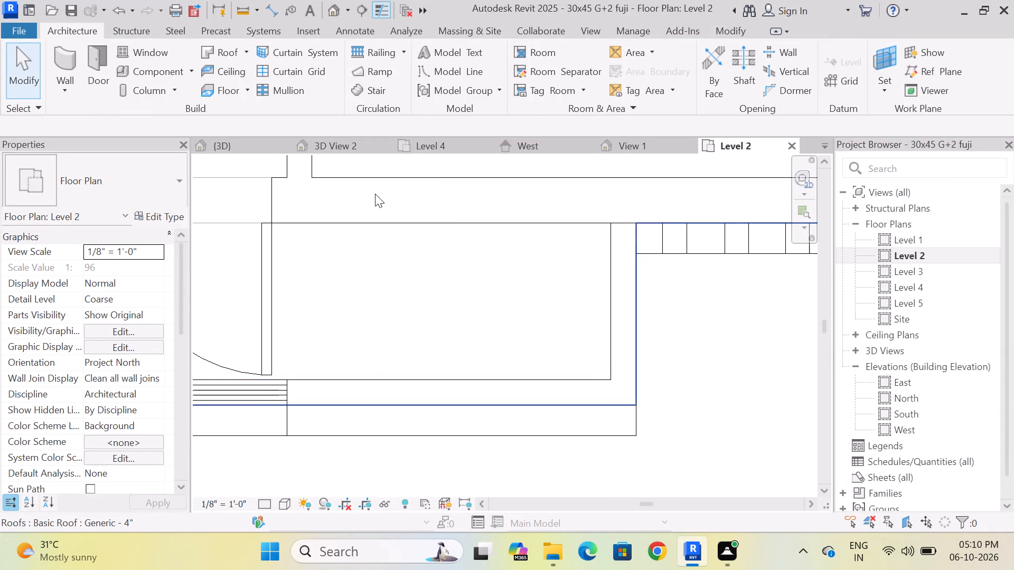
{"action": "left_click", "coordinate": [608, 392]}
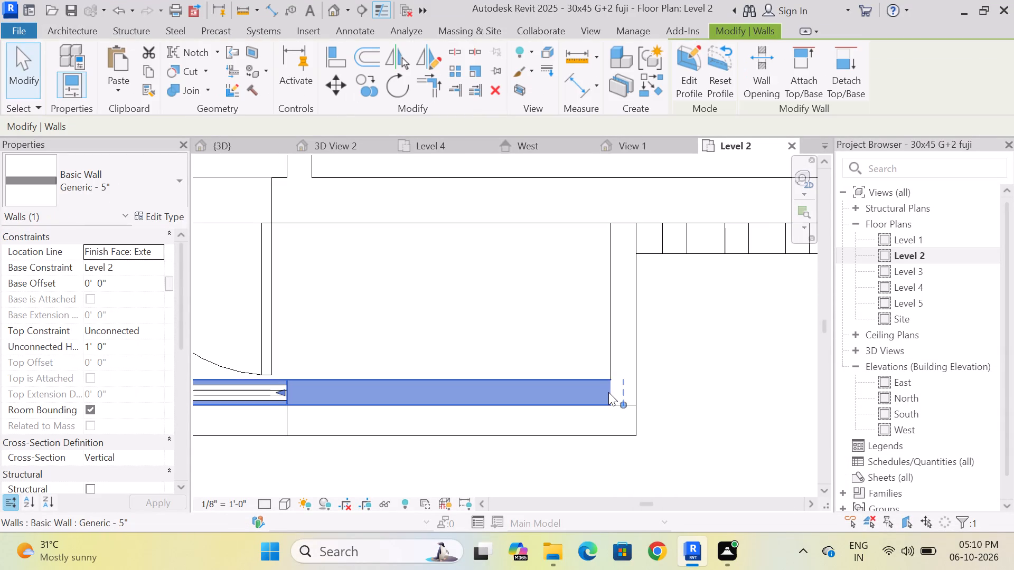
{"action": "left_click", "coordinate": [237, 137]}
{"action": "left_click", "coordinate": [233, 144]}
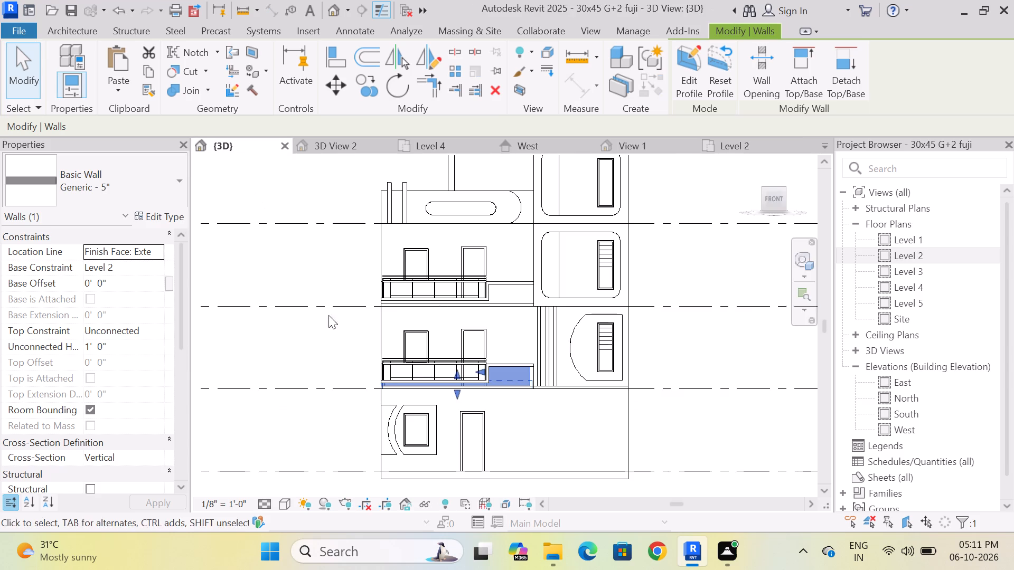
{"action": "scroll", "coordinate": [533, 395], "scroll_direction": "up", "scroll_amount": 6}
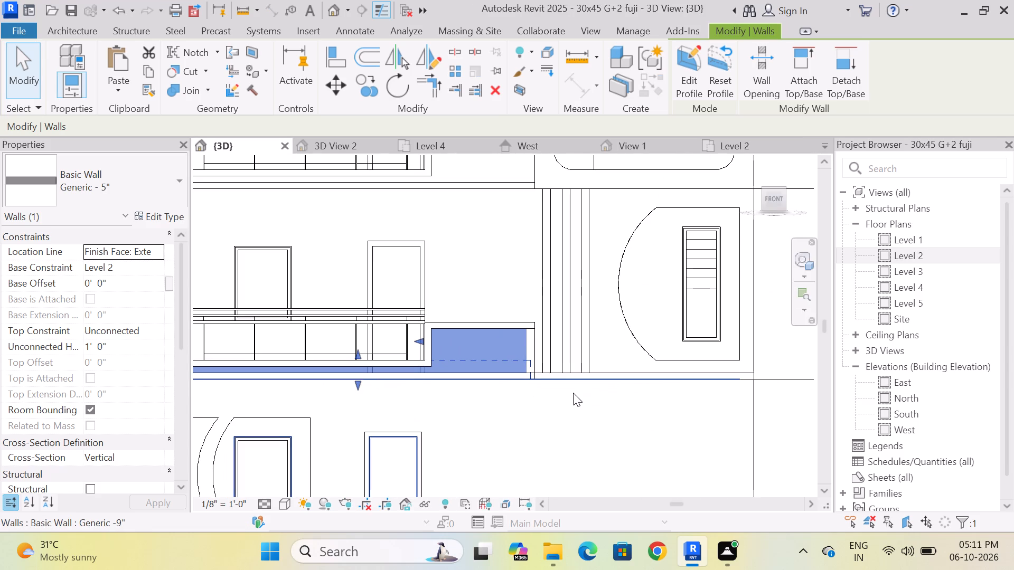
{"action": "key", "text": "Escape"}
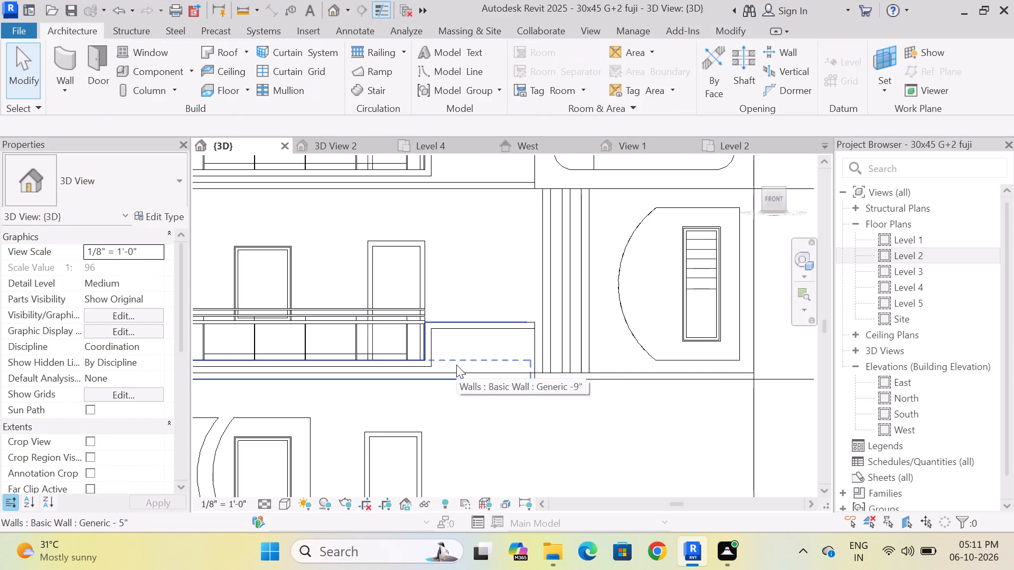
{"action": "left_click", "coordinate": [456, 365]}
{"action": "scroll", "coordinate": [627, 385], "scroll_direction": "down", "scroll_amount": 4}
{"action": "scroll", "coordinate": [538, 389], "scroll_direction": "up", "scroll_amount": 6}
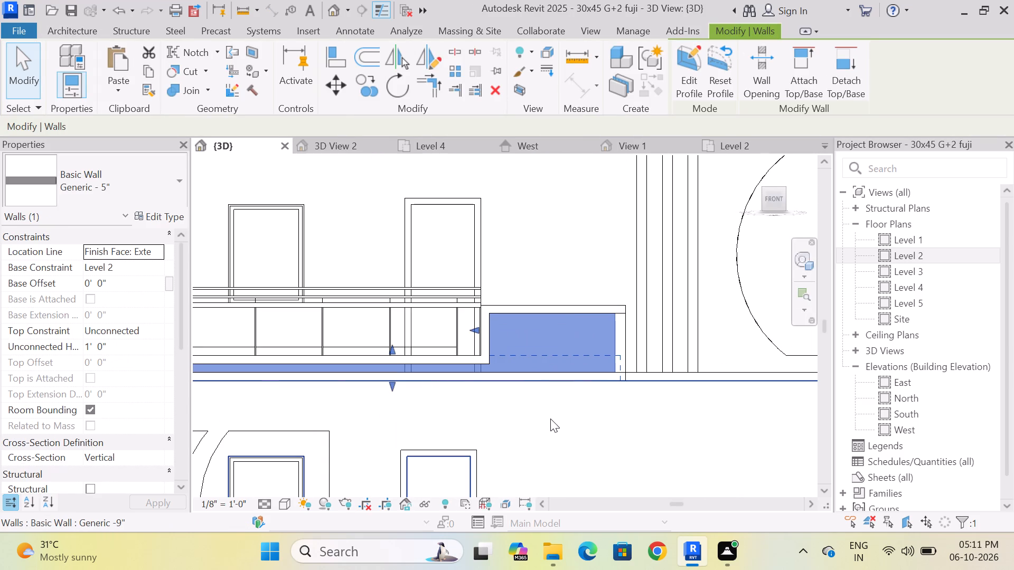
{"action": "key", "text": "Escape"}
{"action": "scroll", "coordinate": [552, 421], "scroll_direction": "down", "scroll_amount": 3}
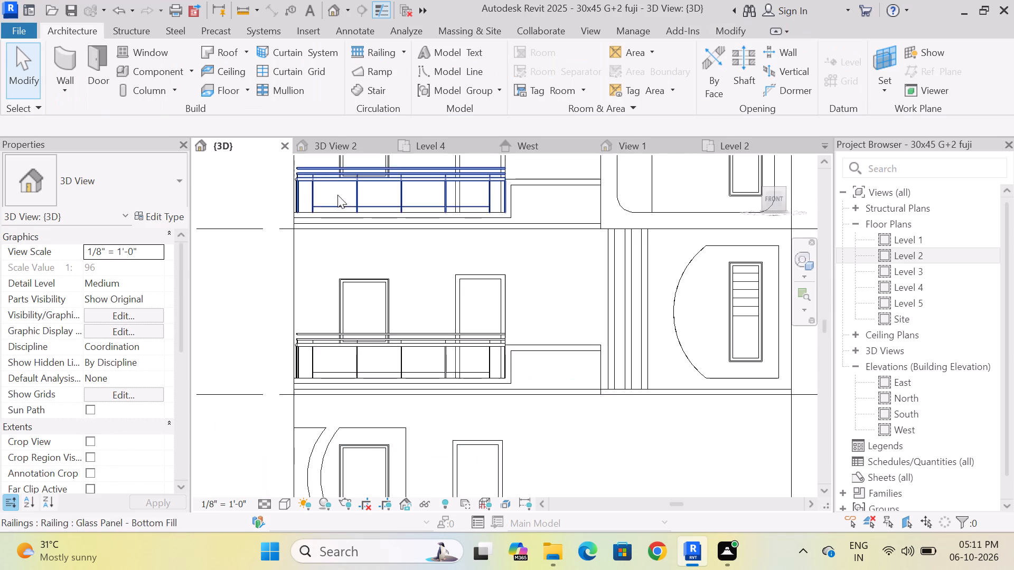
Draw a 3' long curtain wall on the Level 2 plan along the balcony side parapet's centreline, from the house wall to the front parapet's outer face.
{"action": "left_click", "coordinate": [435, 152]}
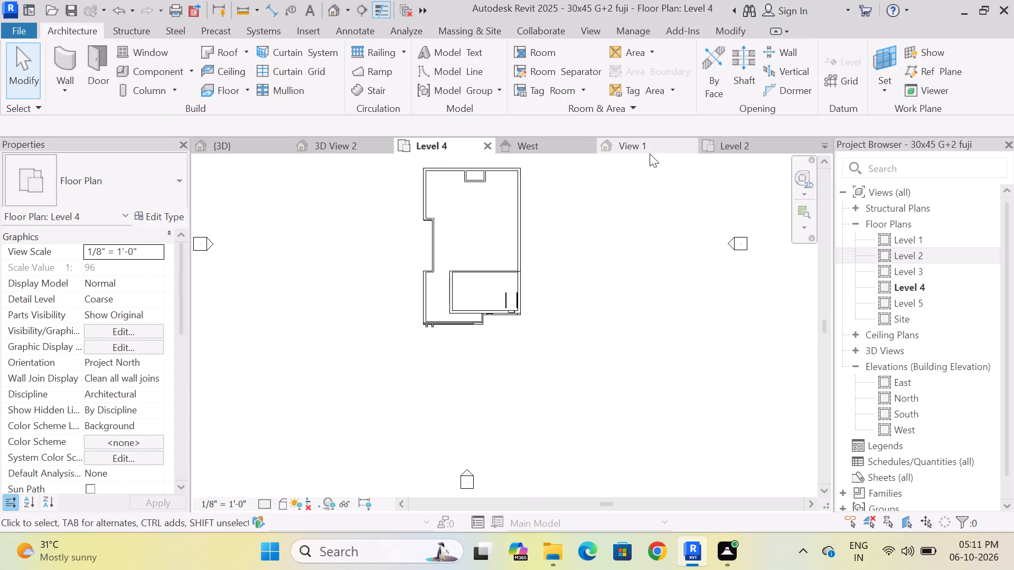
{"action": "left_click", "coordinate": [731, 150]}
{"action": "scroll", "coordinate": [512, 402], "scroll_direction": "down", "scroll_amount": 4}
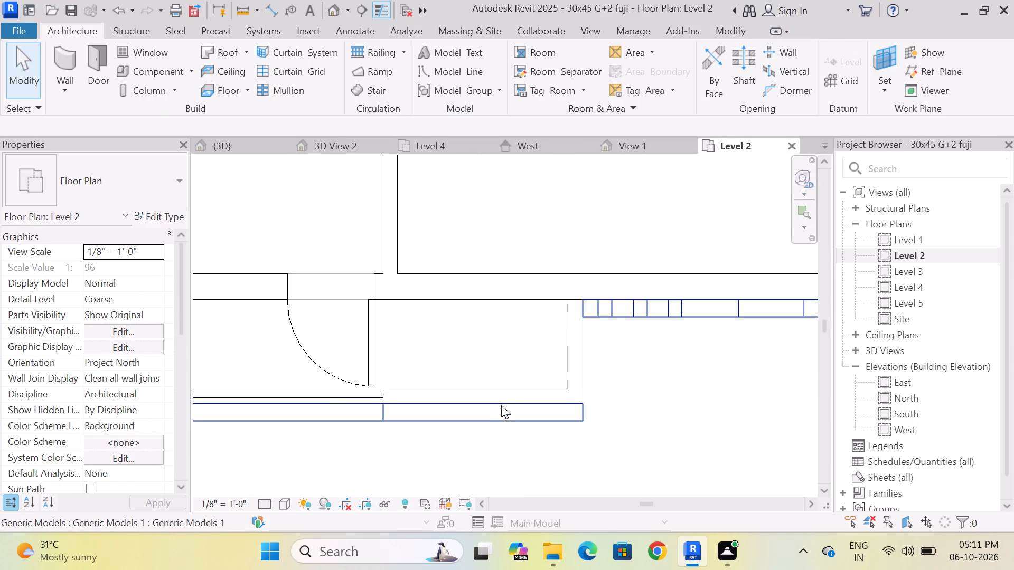
{"action": "left_click", "coordinate": [62, 68]}
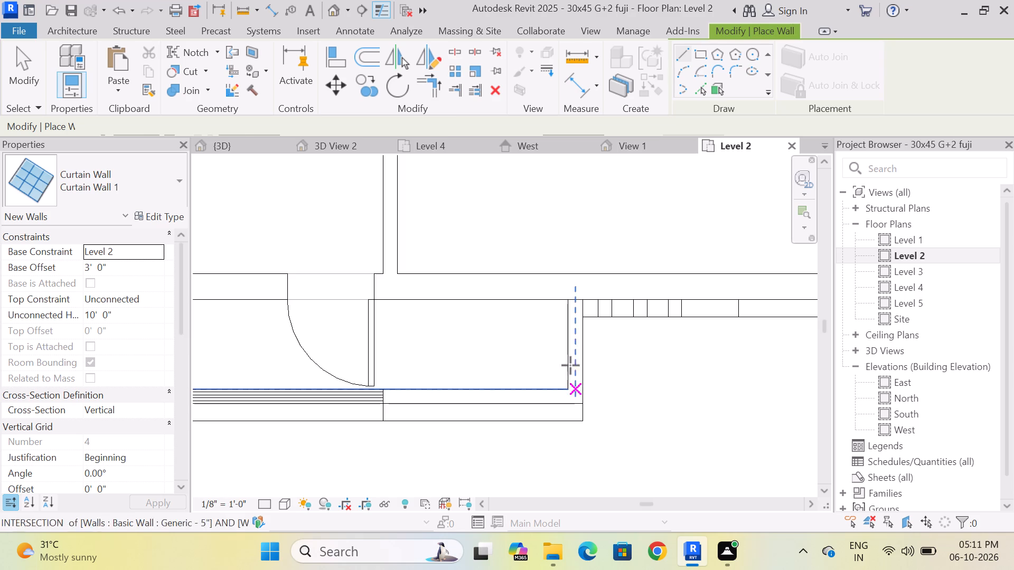
{"action": "scroll", "coordinate": [566, 340], "scroll_direction": "up", "scroll_amount": 6}
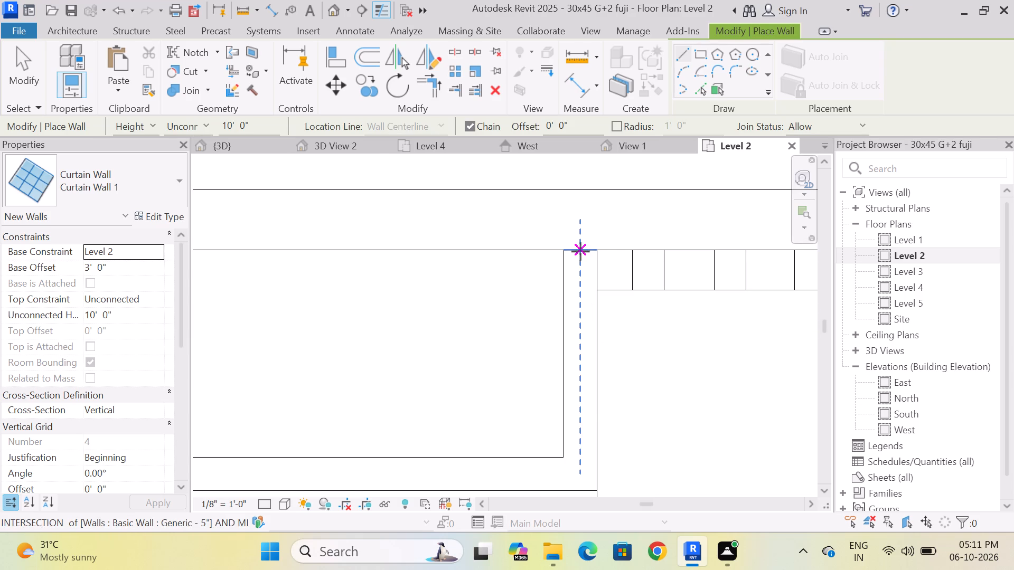
{"action": "left_click", "coordinate": [580, 251]}
{"action": "scroll", "coordinate": [596, 394], "scroll_direction": "down", "scroll_amount": 4}
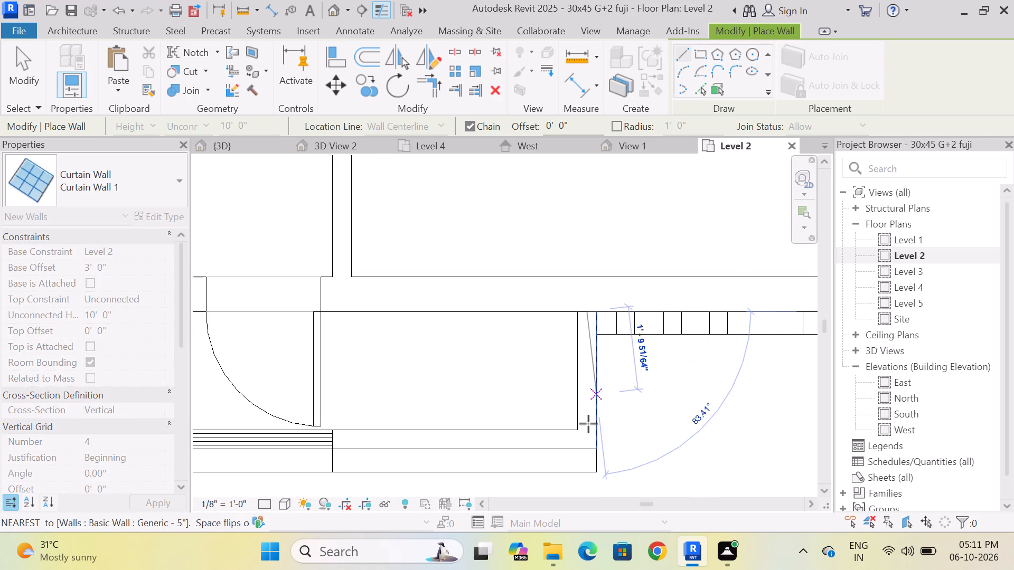
{"action": "scroll", "coordinate": [584, 454], "scroll_direction": "up", "scroll_amount": 3}
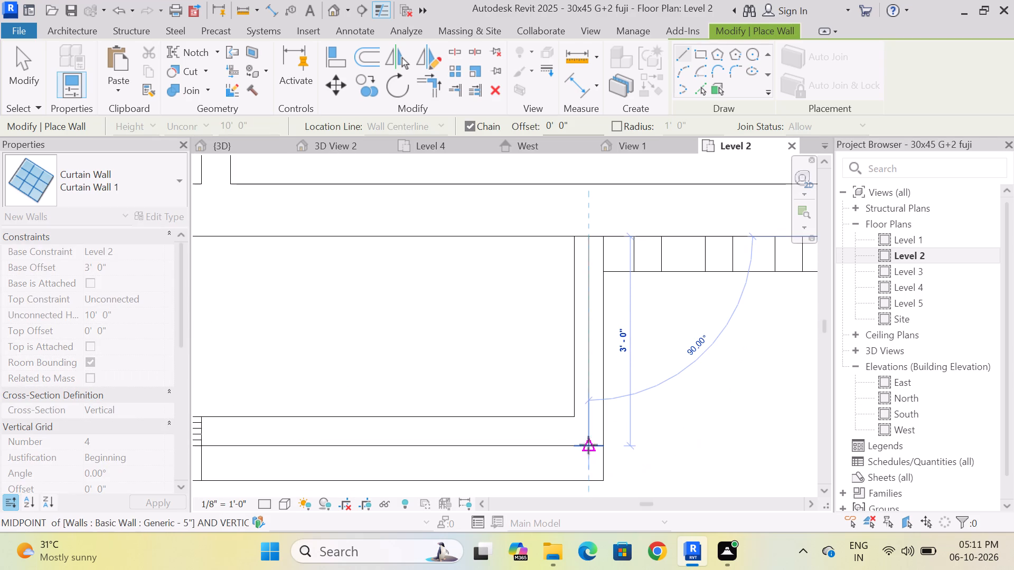
{"action": "left_click", "coordinate": [589, 448]}
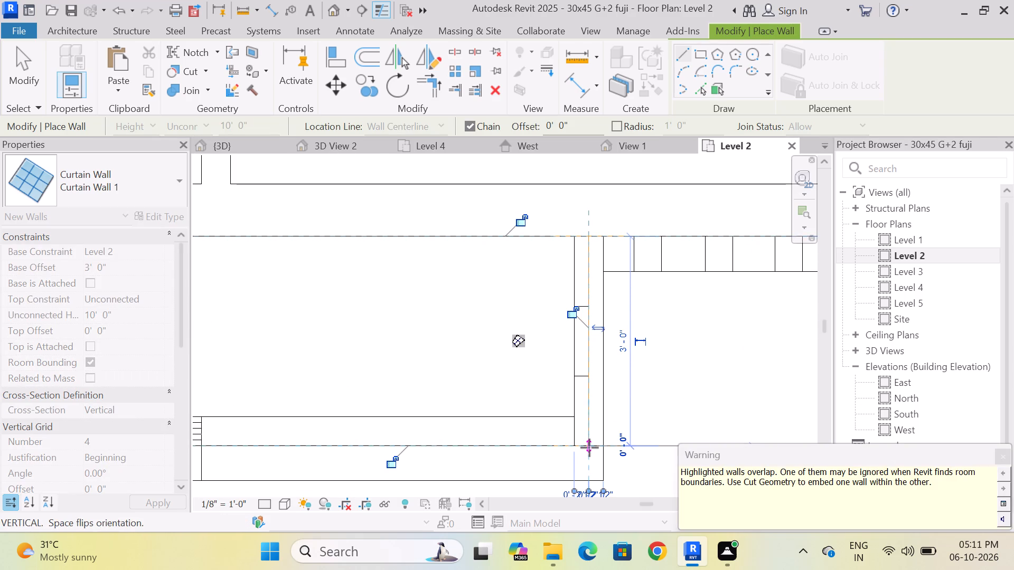
{"action": "key", "text": "Escape"}
{"action": "scroll", "coordinate": [606, 375], "scroll_direction": "down", "scroll_amount": 4}
{"action": "scroll", "coordinate": [597, 392], "scroll_direction": "up", "scroll_amount": 3}
{"action": "key", "text": "Escape"}
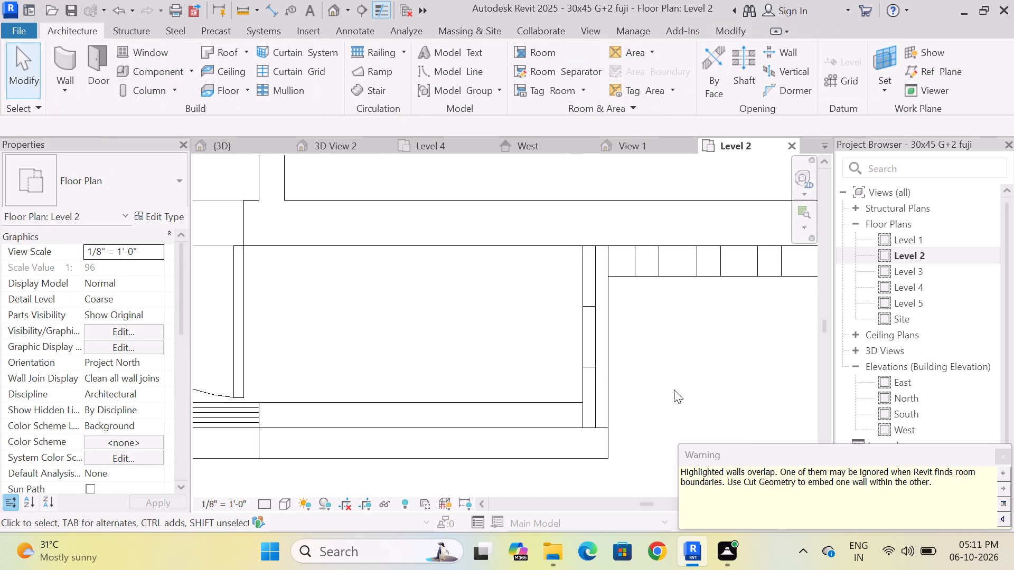
Nudge the new side curtain wall outward from the parapet's centreline to the side parapet's outer face.
{"action": "left_click", "coordinate": [593, 351]}
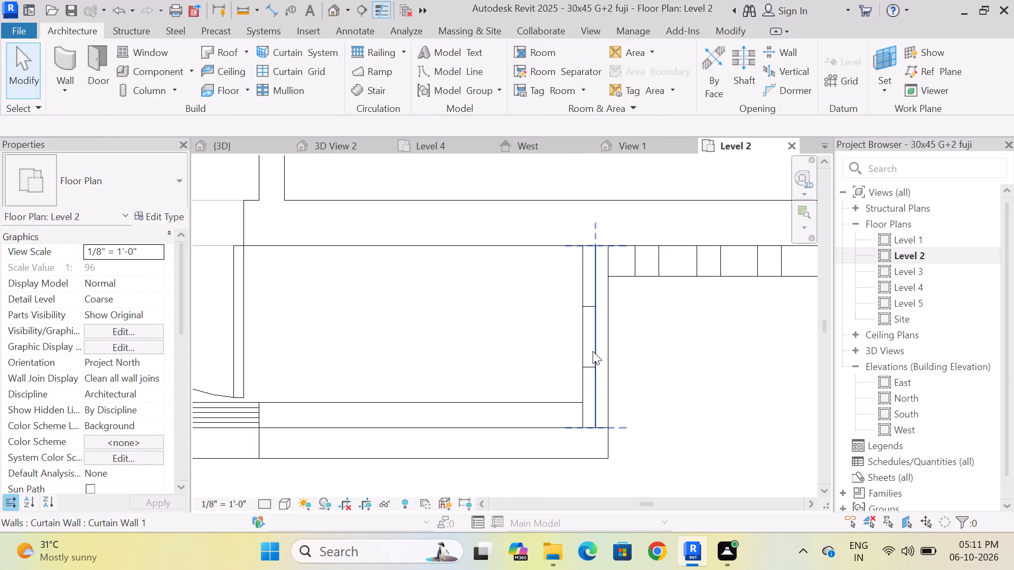
{"action": "key", "text": "Right"}
{"action": "key", "text": "Right"}
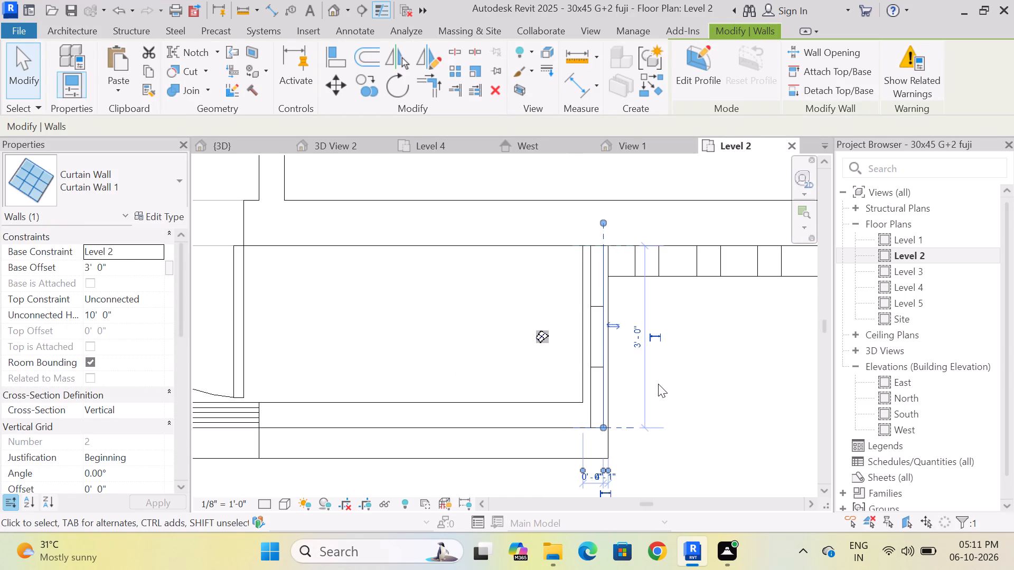
{"action": "key", "text": "Right"}
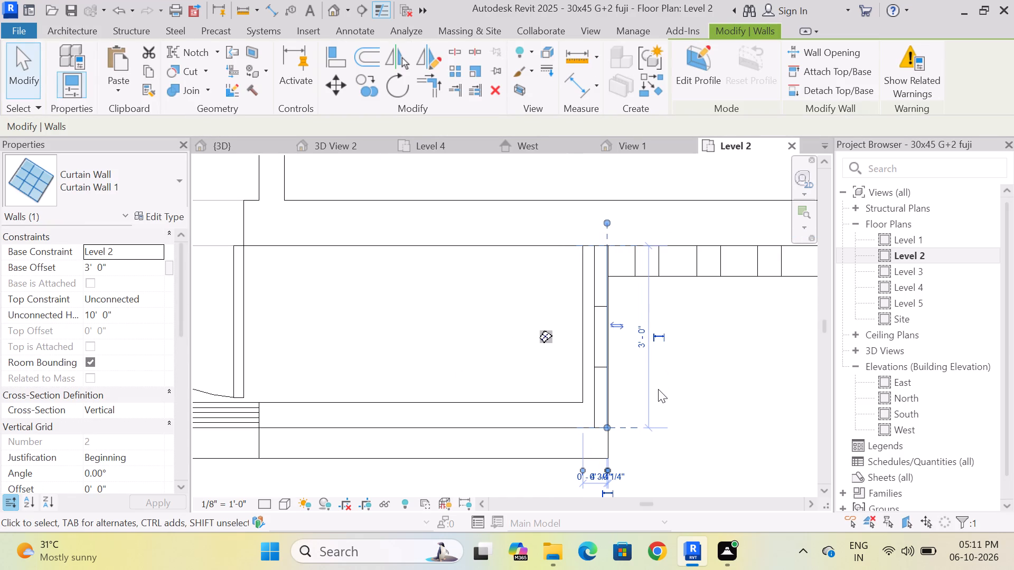
{"action": "key", "text": "Escape"}
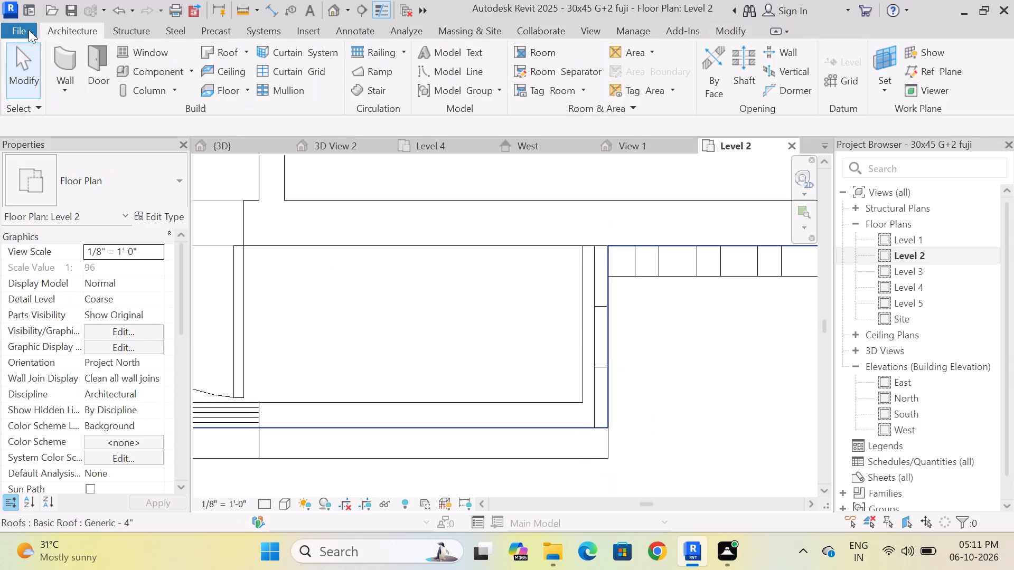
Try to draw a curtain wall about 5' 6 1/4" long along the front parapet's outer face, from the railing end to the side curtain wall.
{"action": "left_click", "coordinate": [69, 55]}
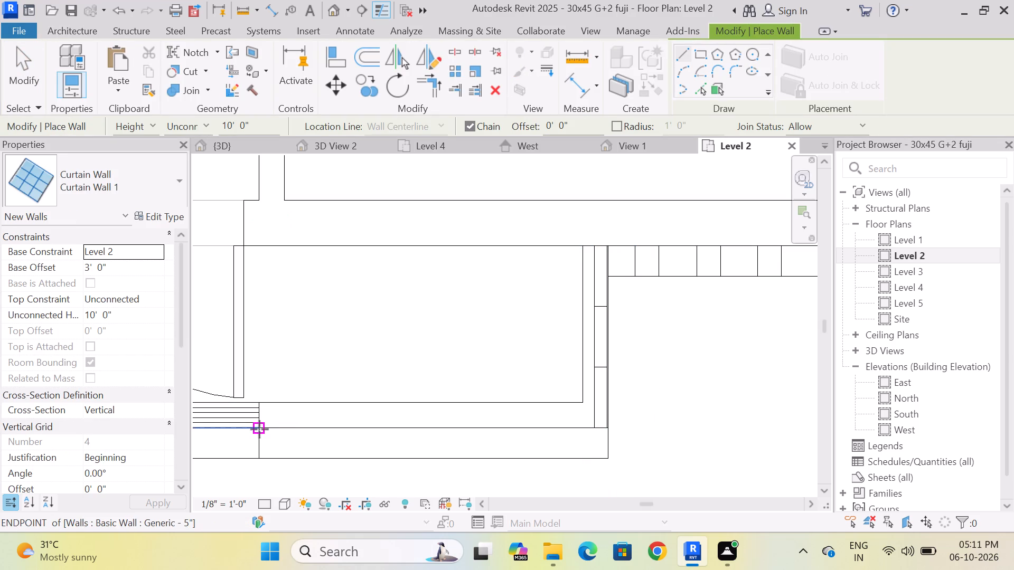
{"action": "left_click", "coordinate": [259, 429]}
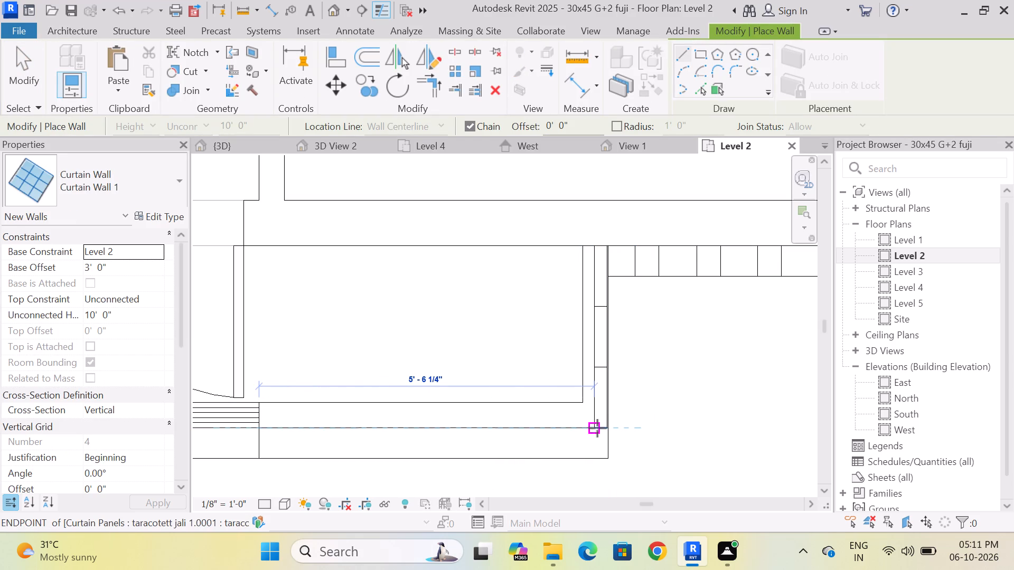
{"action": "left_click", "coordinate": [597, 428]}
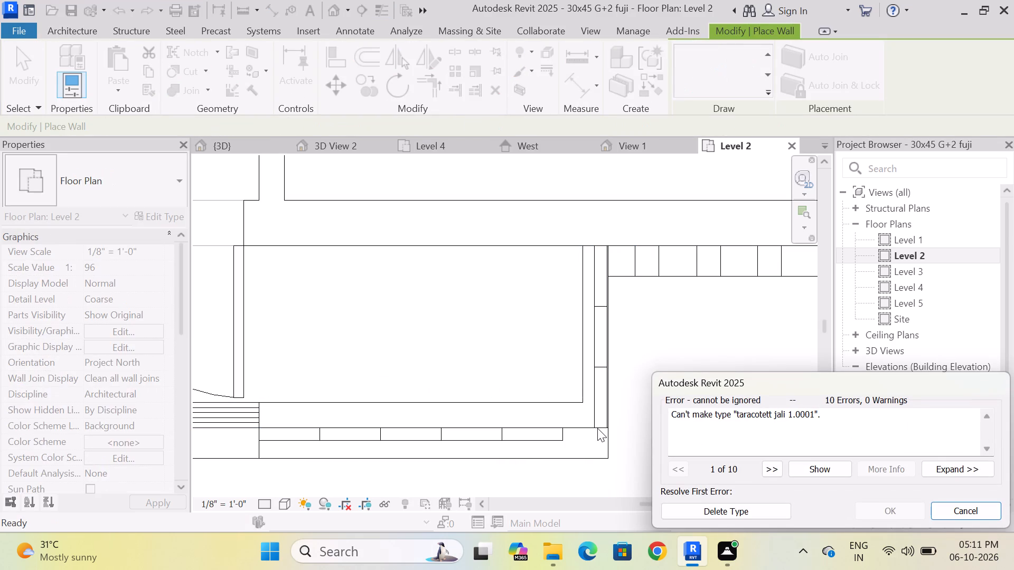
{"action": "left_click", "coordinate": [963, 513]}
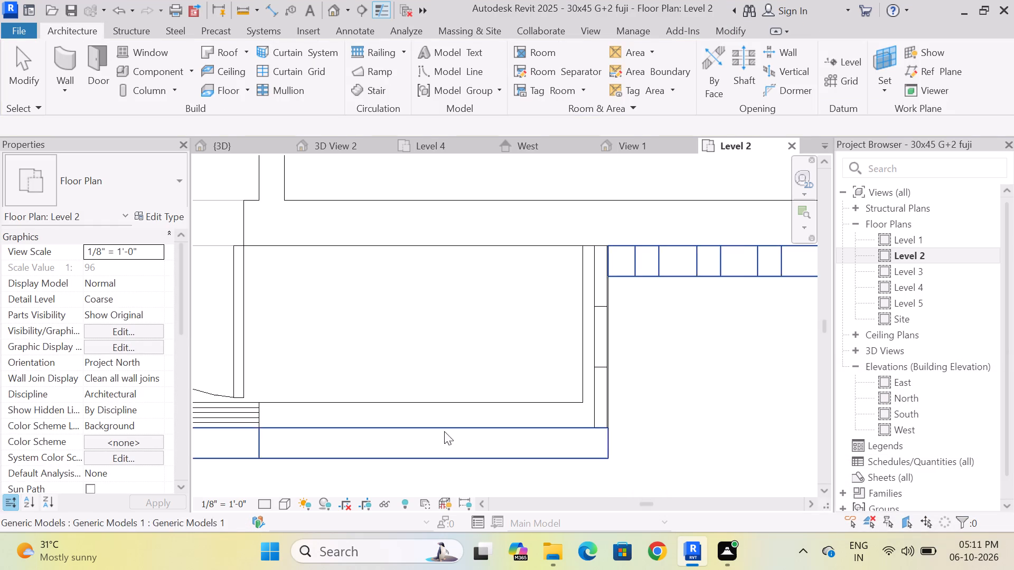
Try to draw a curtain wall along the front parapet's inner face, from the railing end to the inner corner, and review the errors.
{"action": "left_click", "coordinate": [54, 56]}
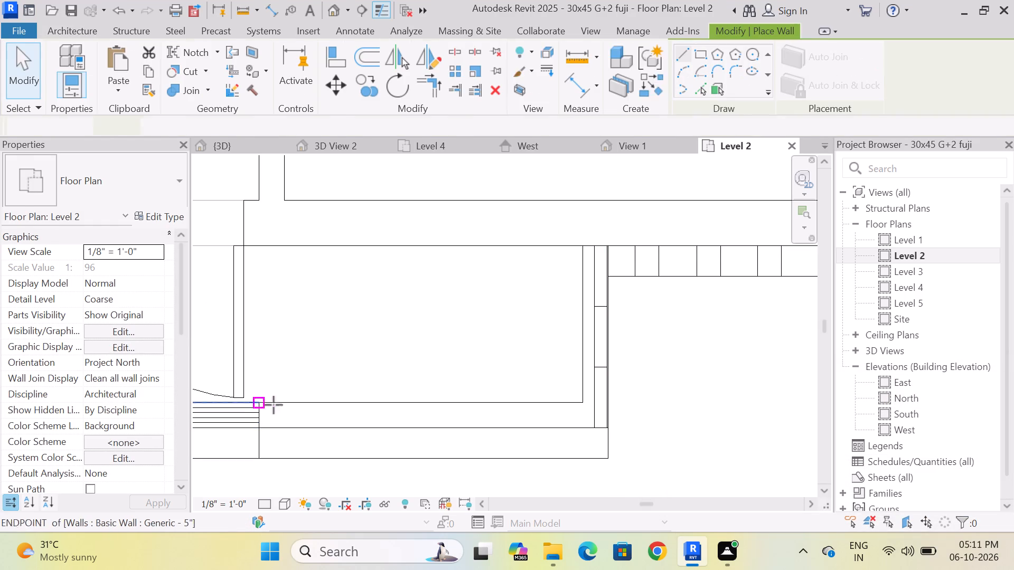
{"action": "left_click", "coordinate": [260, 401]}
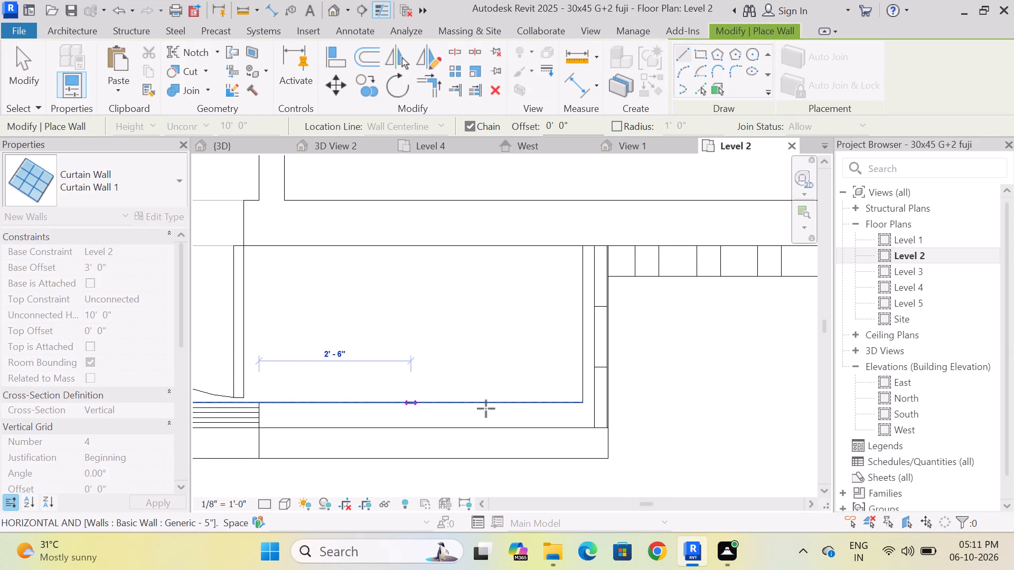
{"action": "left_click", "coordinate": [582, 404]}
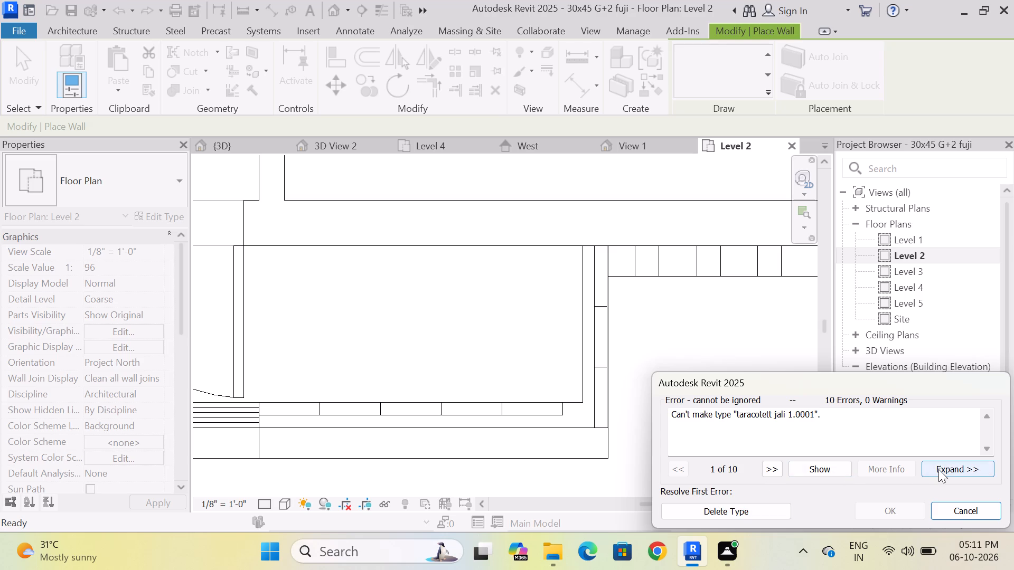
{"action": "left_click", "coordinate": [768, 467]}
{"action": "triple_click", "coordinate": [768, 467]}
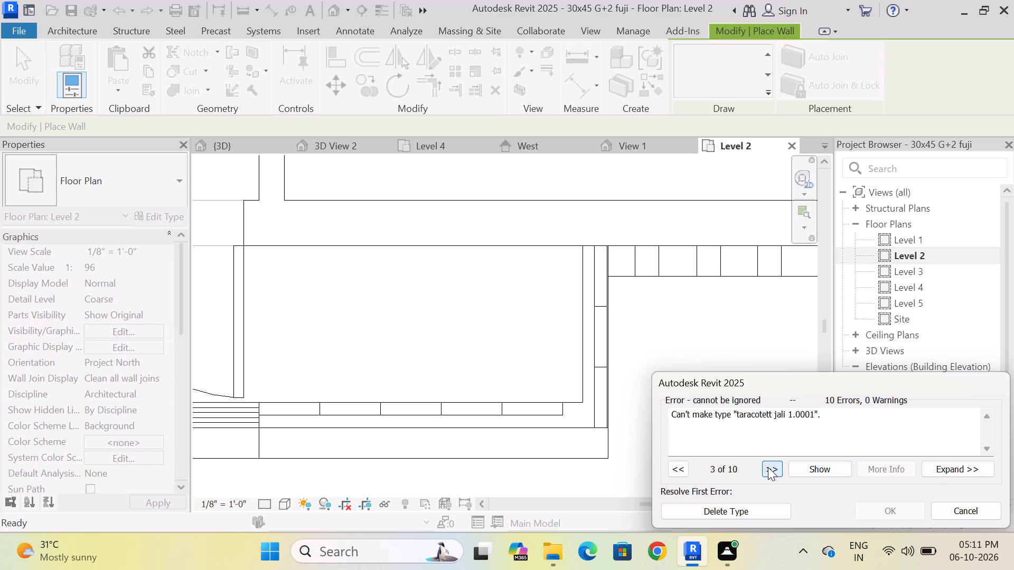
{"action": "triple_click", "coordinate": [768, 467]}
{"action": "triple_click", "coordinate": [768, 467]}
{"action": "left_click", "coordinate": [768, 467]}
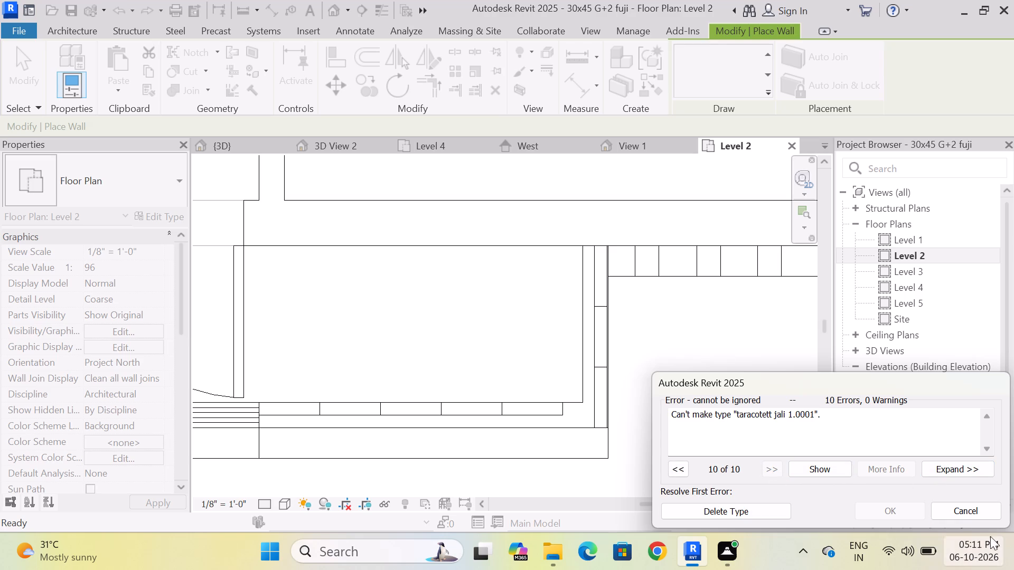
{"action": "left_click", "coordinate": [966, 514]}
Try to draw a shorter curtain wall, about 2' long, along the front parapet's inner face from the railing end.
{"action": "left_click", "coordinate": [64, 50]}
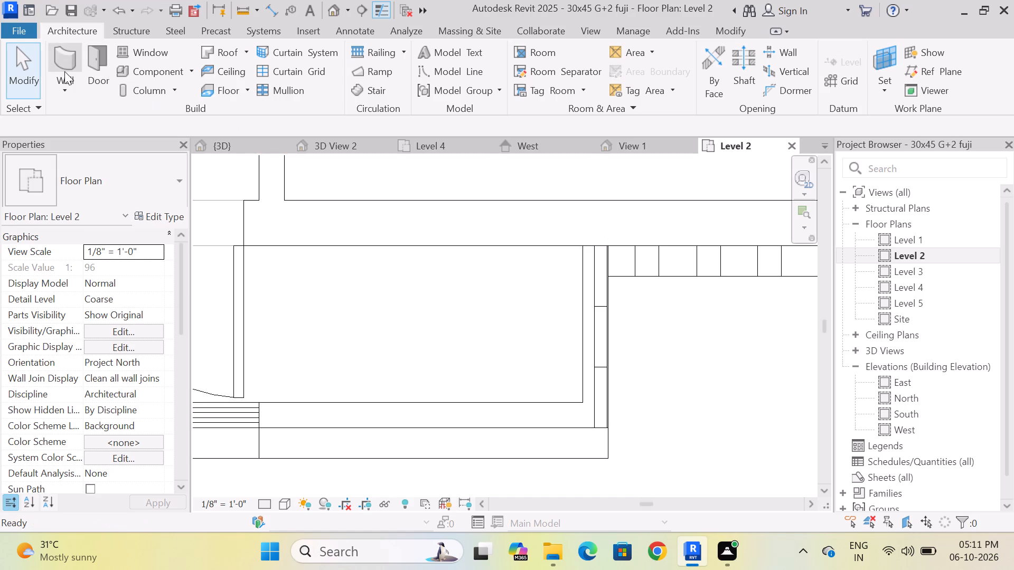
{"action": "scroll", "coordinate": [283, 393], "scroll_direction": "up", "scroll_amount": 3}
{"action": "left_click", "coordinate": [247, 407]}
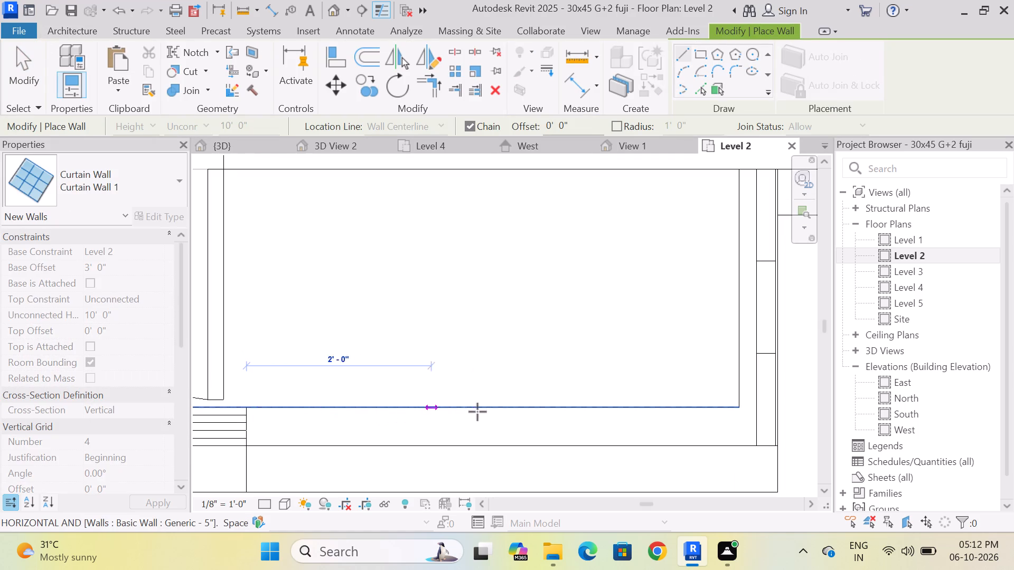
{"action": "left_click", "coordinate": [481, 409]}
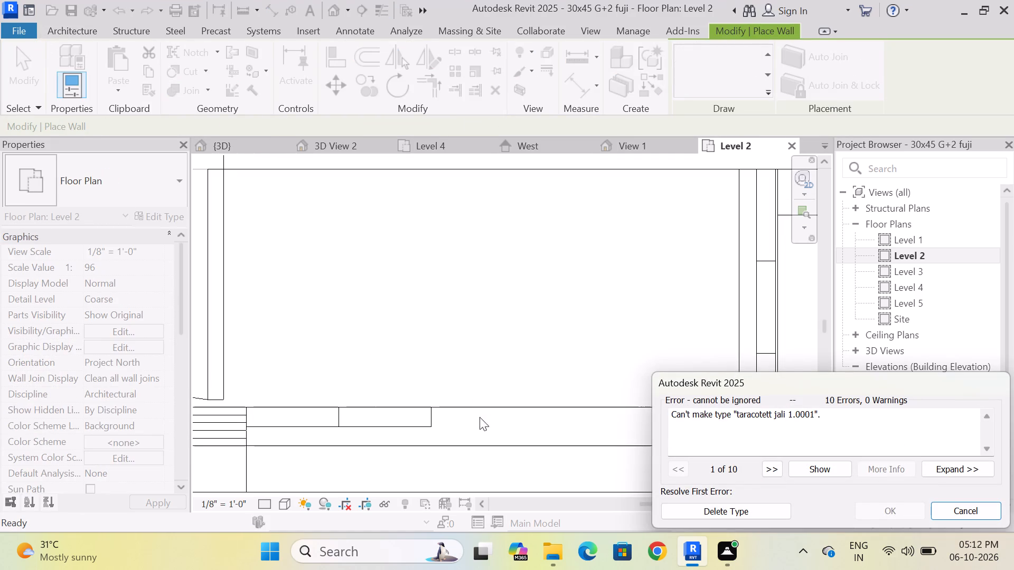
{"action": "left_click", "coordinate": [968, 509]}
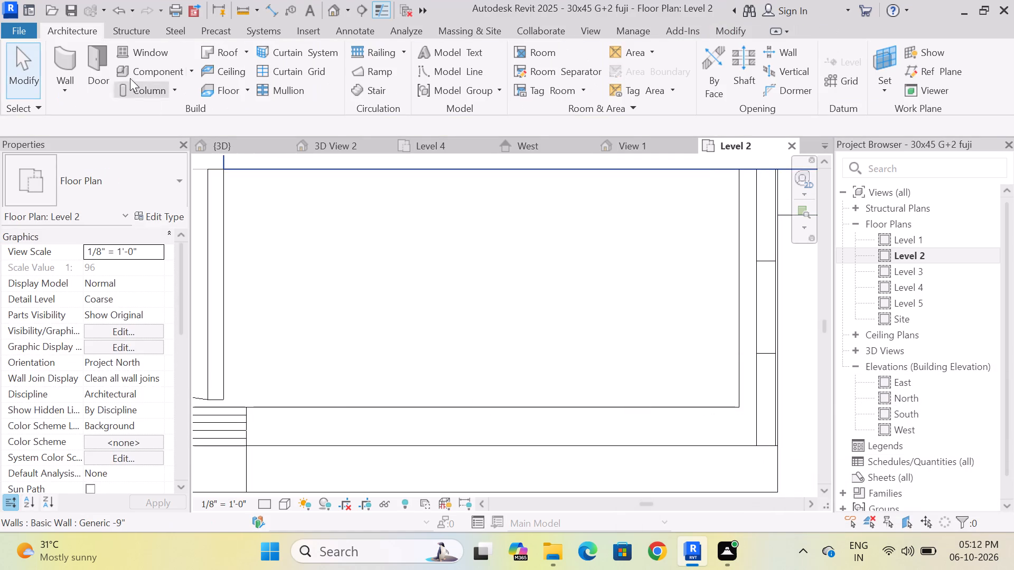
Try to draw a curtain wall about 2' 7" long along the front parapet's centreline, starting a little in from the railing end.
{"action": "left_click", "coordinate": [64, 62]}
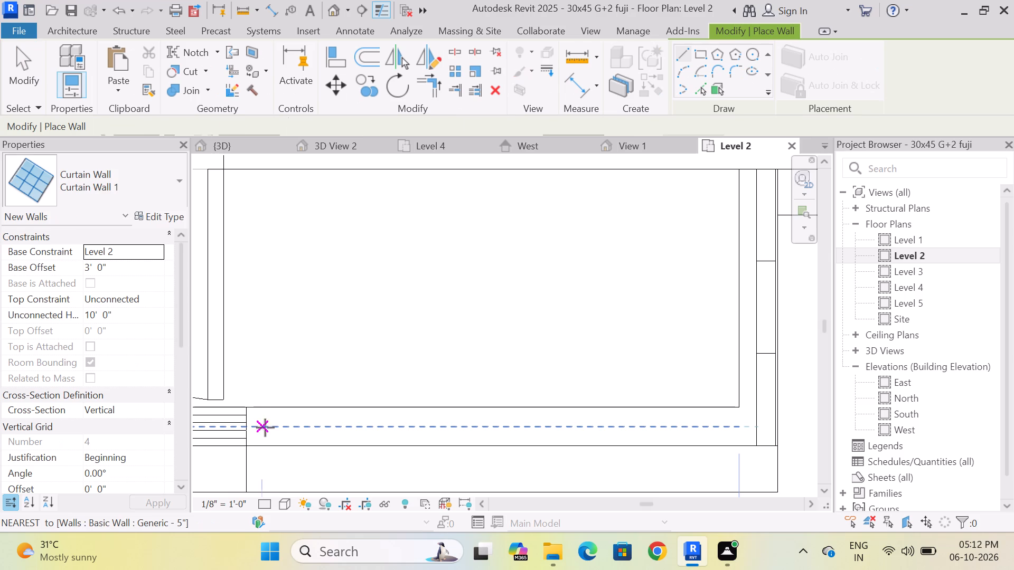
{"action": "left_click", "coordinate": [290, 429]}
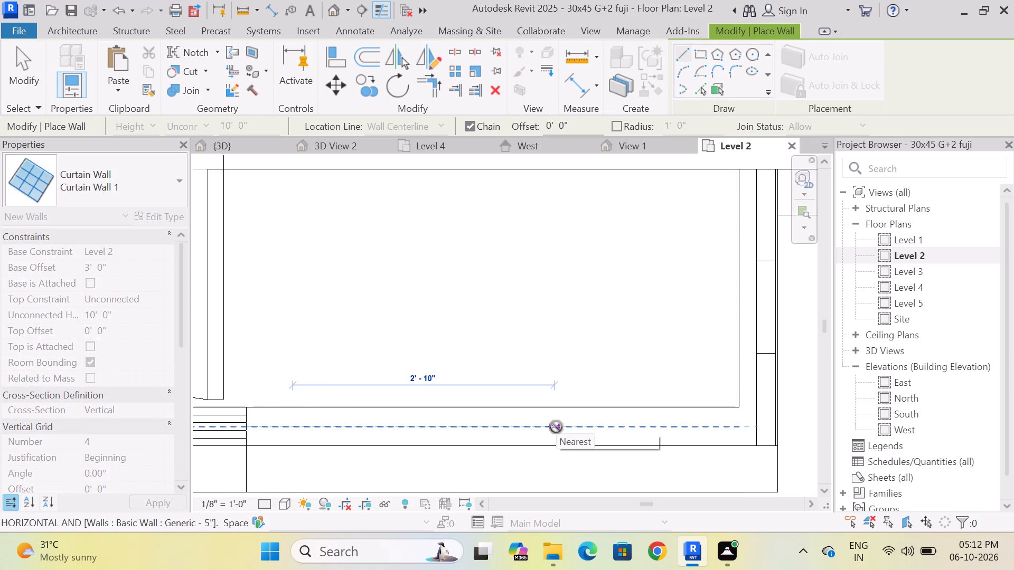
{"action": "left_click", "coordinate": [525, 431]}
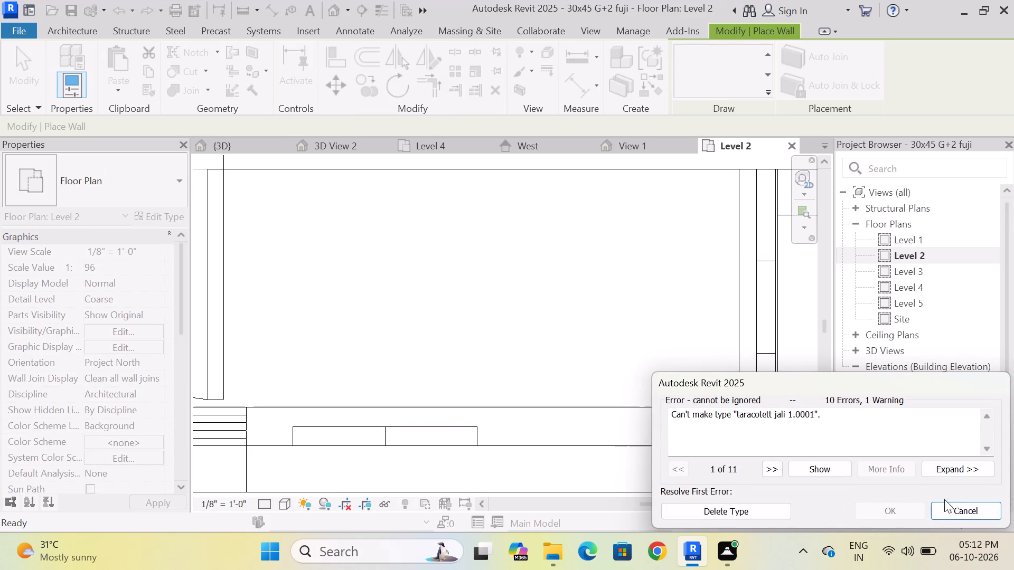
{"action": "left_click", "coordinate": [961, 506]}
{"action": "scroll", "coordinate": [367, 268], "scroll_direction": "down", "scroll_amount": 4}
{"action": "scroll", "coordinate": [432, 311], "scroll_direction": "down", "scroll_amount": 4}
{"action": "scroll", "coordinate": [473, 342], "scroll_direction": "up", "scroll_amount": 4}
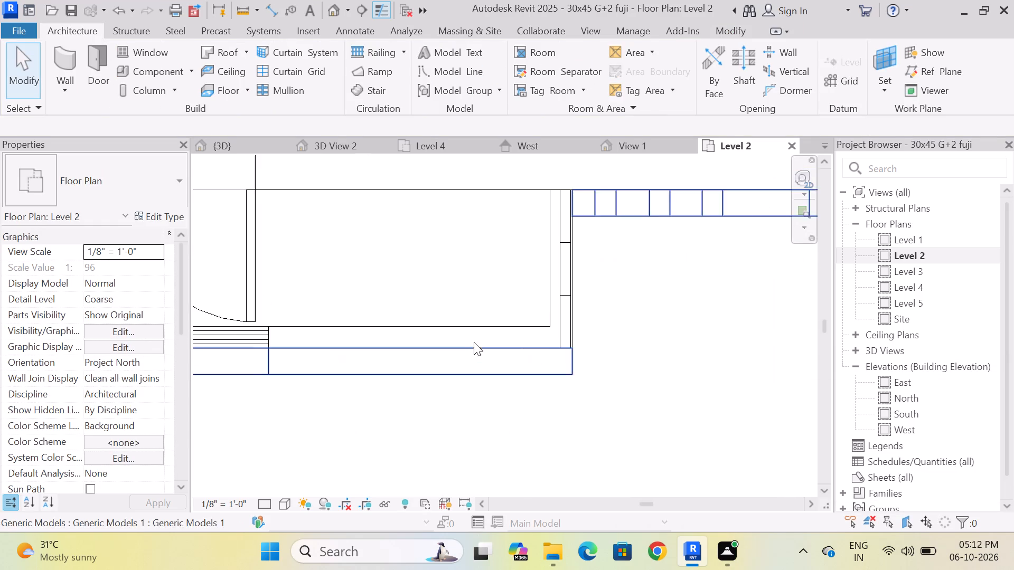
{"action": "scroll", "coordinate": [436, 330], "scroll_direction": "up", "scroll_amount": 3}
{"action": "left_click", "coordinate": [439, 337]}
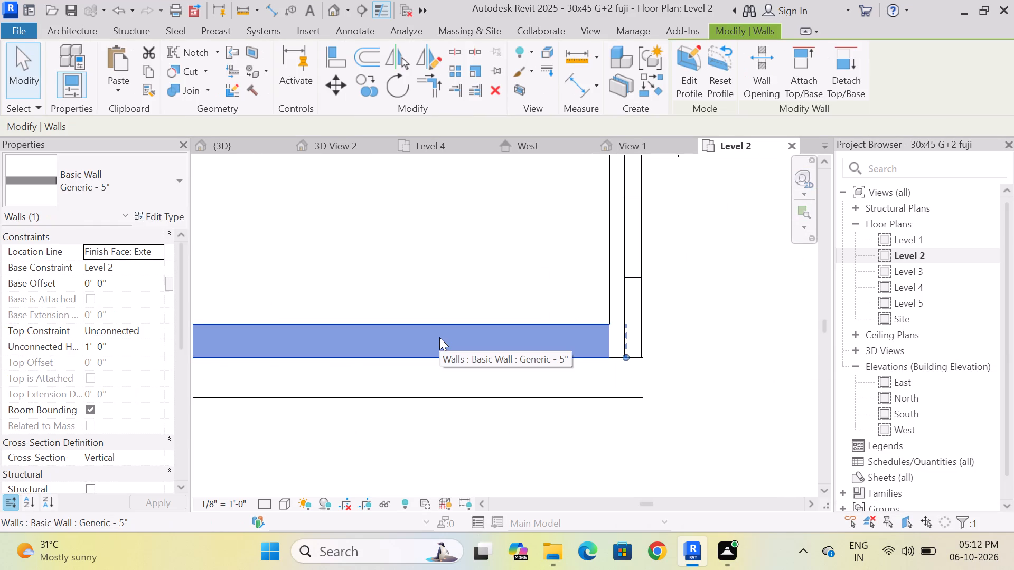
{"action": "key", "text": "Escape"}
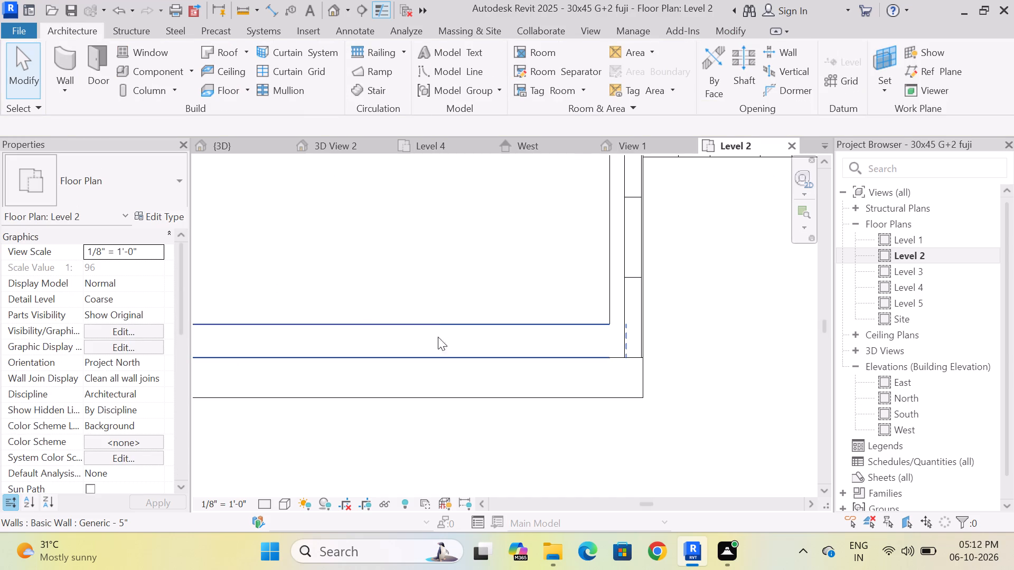
Draw a curtain wall about 2' 10" long with a 4' base offset along the front parapet's centreline, starting slightly in from the railing end.
{"action": "left_click", "coordinate": [73, 53]}
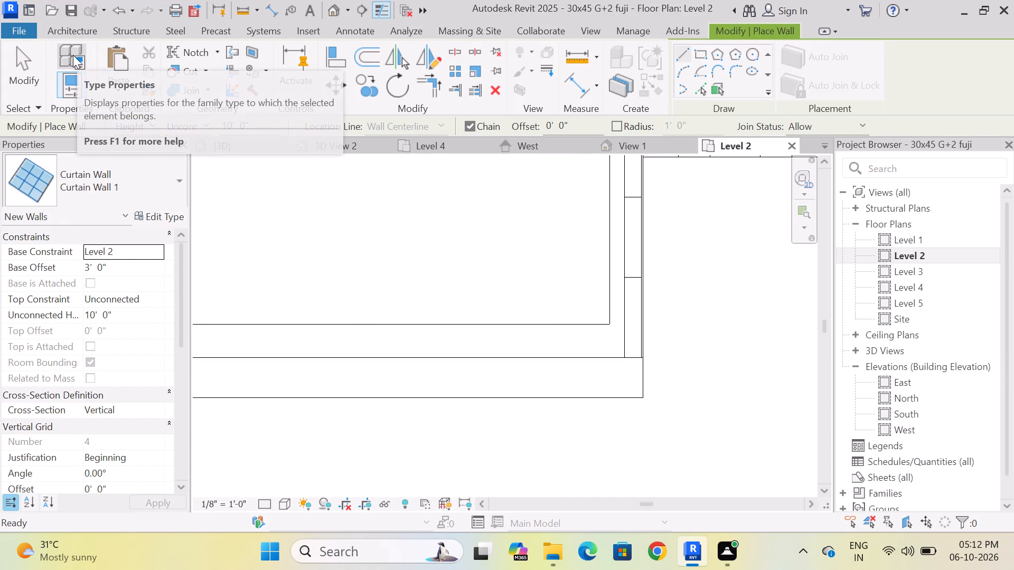
{"action": "left_click", "coordinate": [134, 272]}
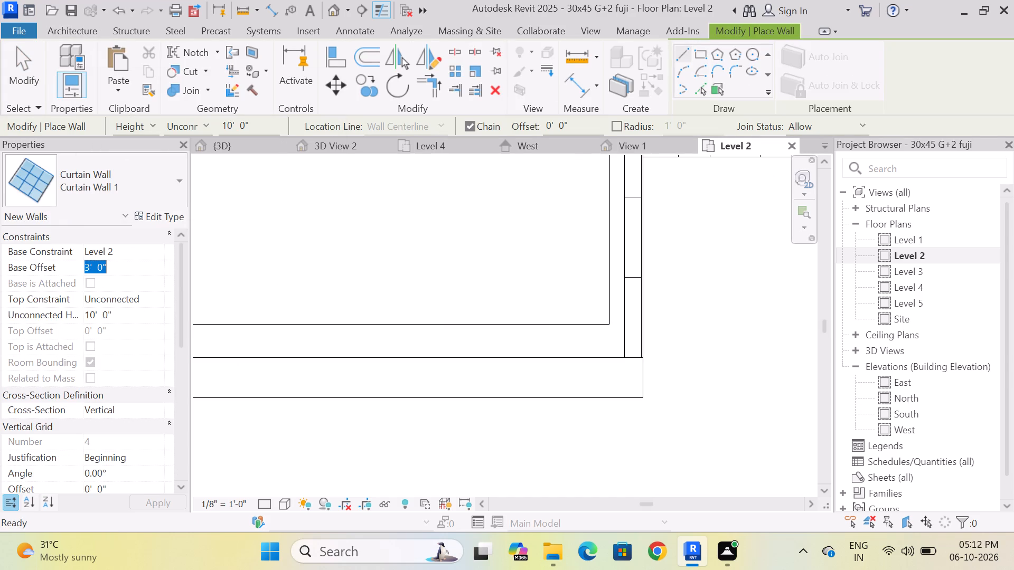
{"action": "key", "text": "BackSpace"}
{"action": "key", "text": "4"}
{"action": "key", "text": "apostrophe"}
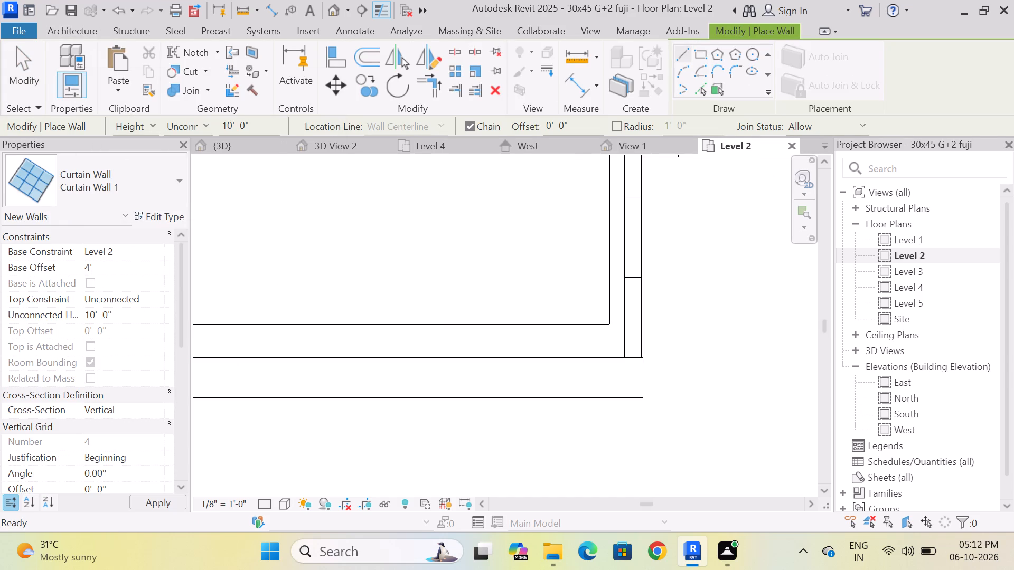
{"action": "key", "text": "Return"}
{"action": "scroll", "coordinate": [433, 335], "scroll_direction": "down", "scroll_amount": 3}
{"action": "scroll", "coordinate": [298, 343], "scroll_direction": "up", "scroll_amount": 3}
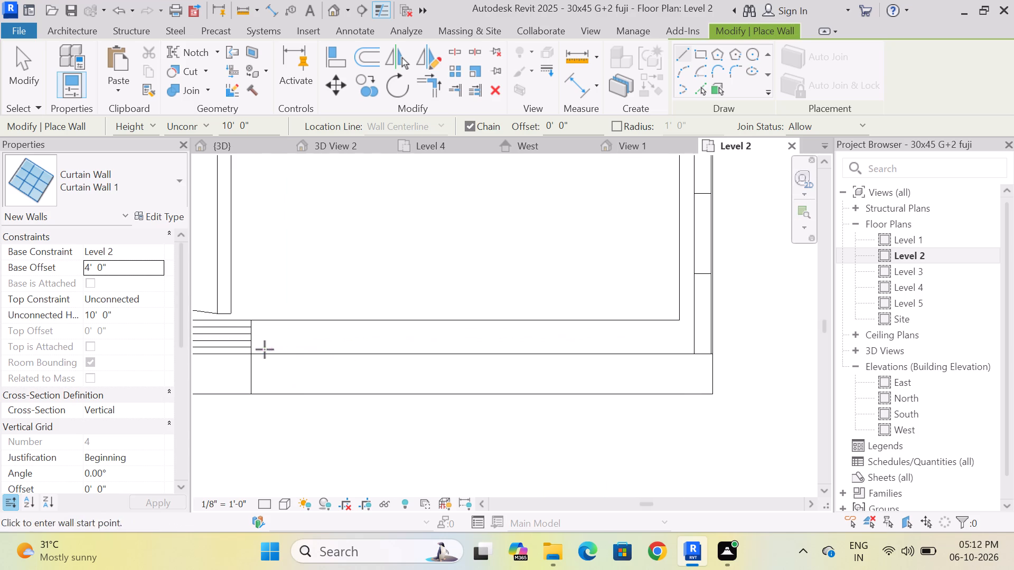
{"action": "left_click", "coordinate": [273, 341]}
{"action": "left_click", "coordinate": [497, 339]}
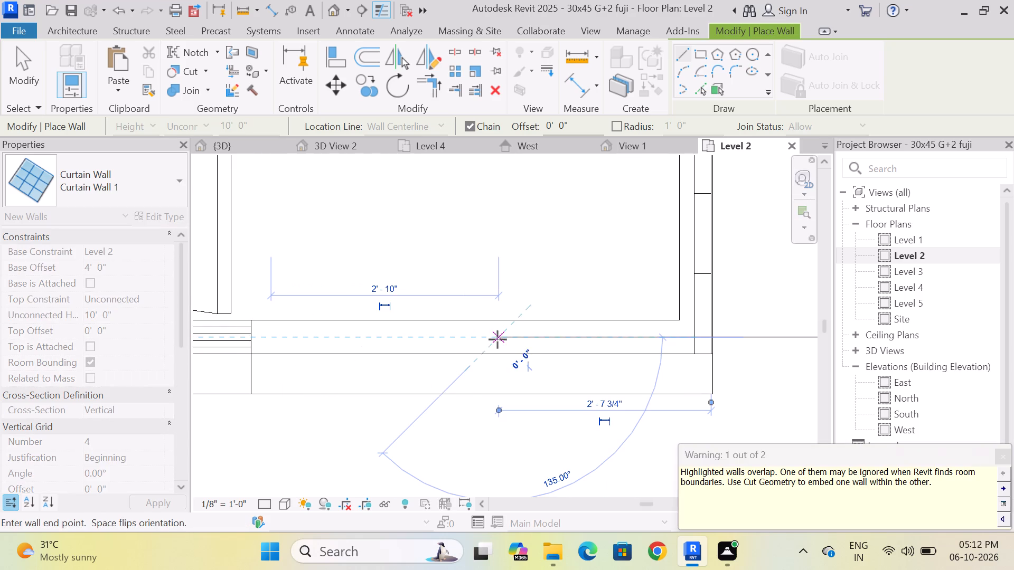
{"action": "key", "text": "Escape"}
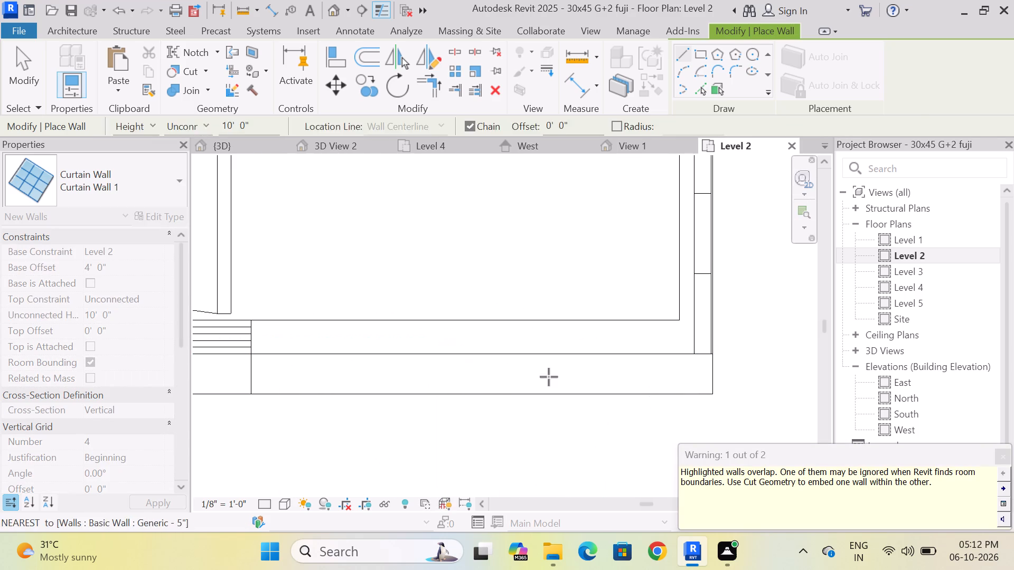
{"action": "key", "text": "Escape"}
{"action": "left_click", "coordinate": [1006, 458]}
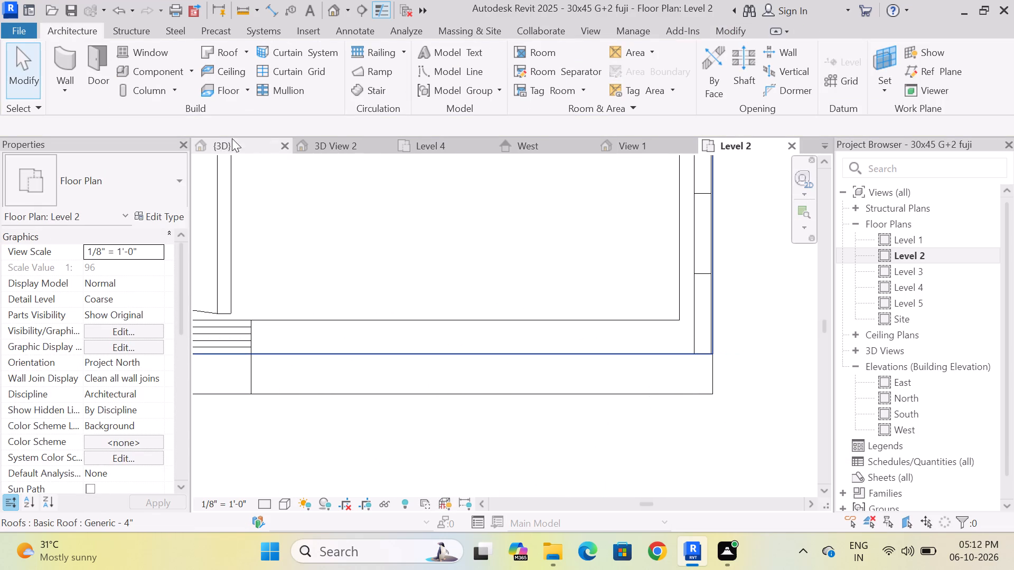
In the 3D view, set the front jali curtain wall's unconnected height to 7'.
{"action": "left_click", "coordinate": [226, 147]}
{"action": "scroll", "coordinate": [472, 348], "scroll_direction": "down", "scroll_amount": 3}
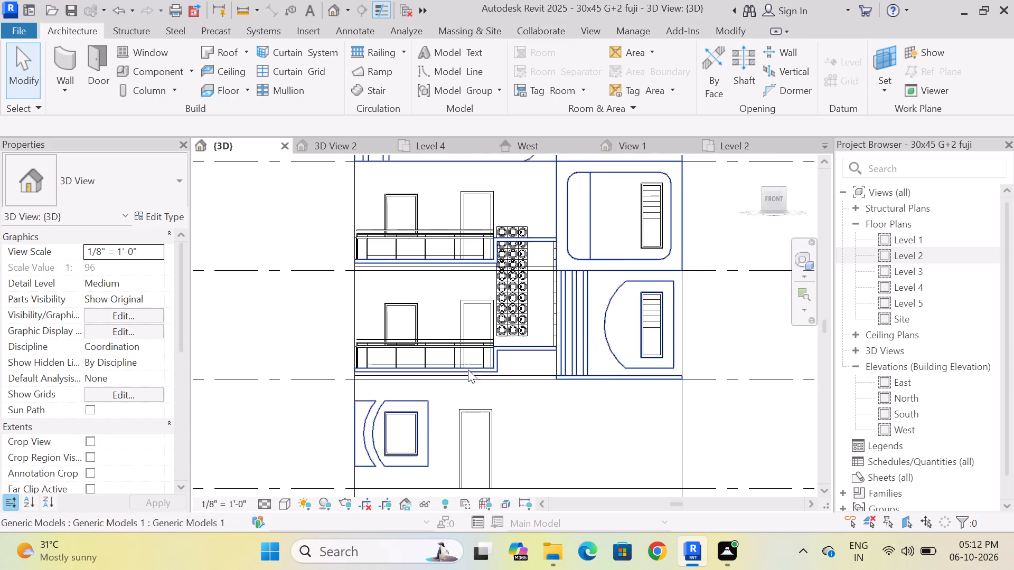
{"action": "scroll", "coordinate": [565, 310], "scroll_direction": "down", "scroll_amount": 3}
{"action": "middle_click_drag", "start_coordinate": [567, 375], "coordinate": [561, 379], "text": "shift"}
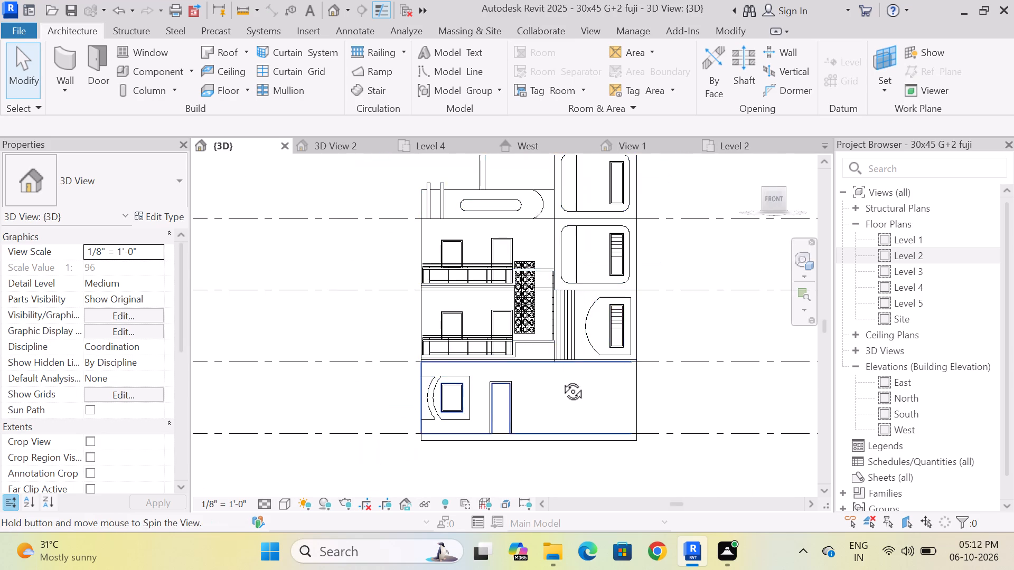
{"action": "middle_click_drag", "start_coordinate": [561, 379], "coordinate": [534, 384], "text": "shift"}
{"action": "scroll", "coordinate": [478, 337], "scroll_direction": "up", "scroll_amount": 6}
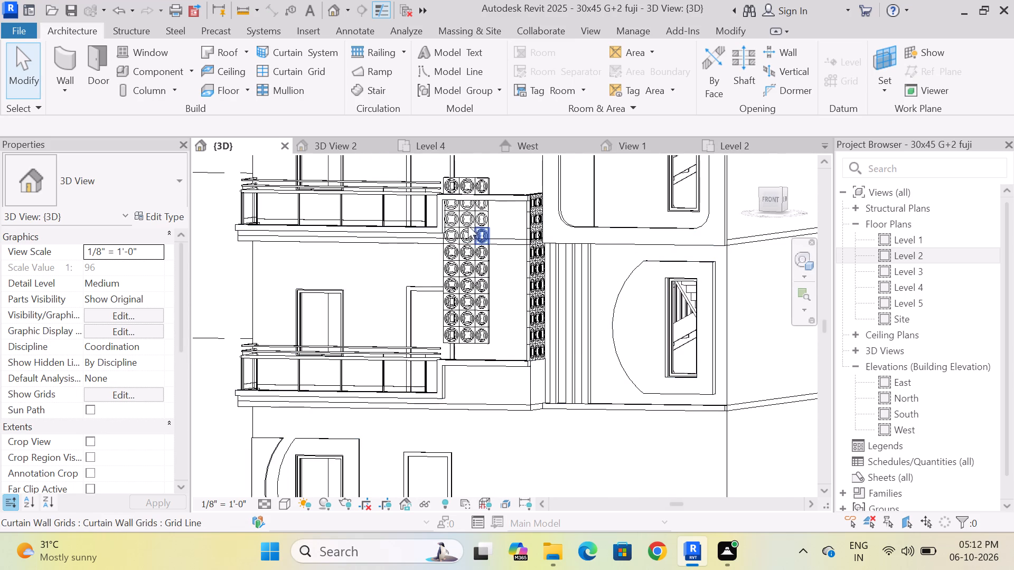
{"action": "scroll", "coordinate": [455, 240], "scroll_direction": "up", "scroll_amount": 4}
{"action": "left_click", "coordinate": [513, 256]}
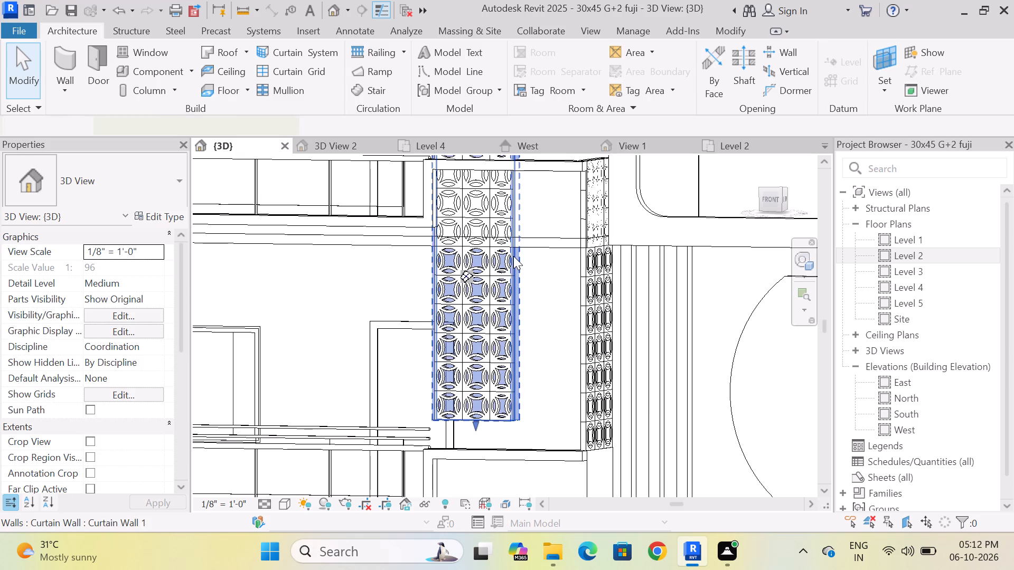
{"action": "scroll", "coordinate": [172, 341], "scroll_direction": "down", "scroll_amount": 2}
{"action": "scroll", "coordinate": [123, 354], "scroll_direction": "up", "scroll_amount": 7}
{"action": "left_click", "coordinate": [143, 318]}
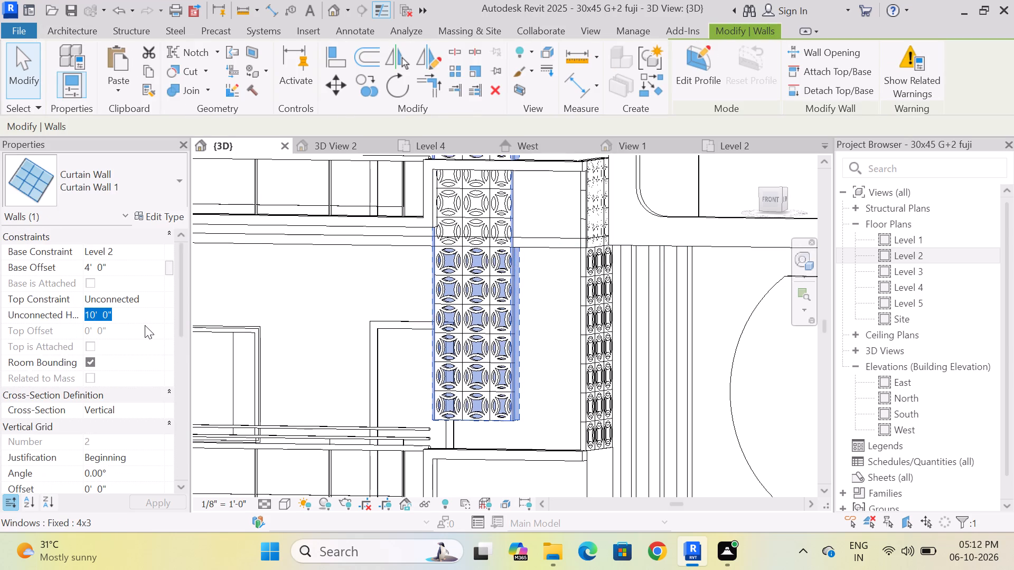
{"action": "key", "text": "BackSpace"}
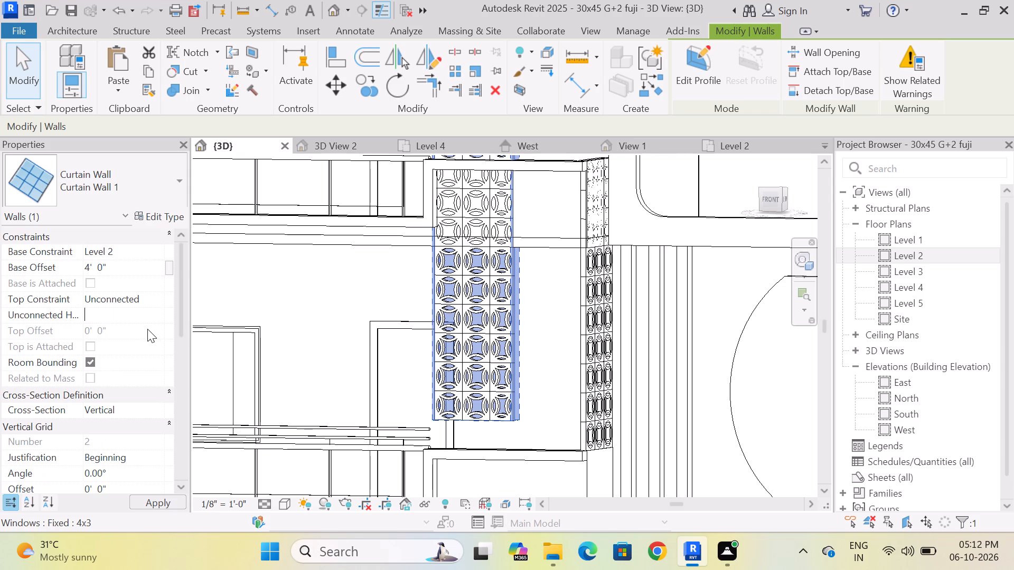
{"action": "key", "text": "7"}
{"action": "key", "text": "apostrophe"}
{"action": "key", "text": "Return"}
Set the front jali curtain wall's base offset to 3'.
{"action": "left_click", "coordinate": [131, 272]}
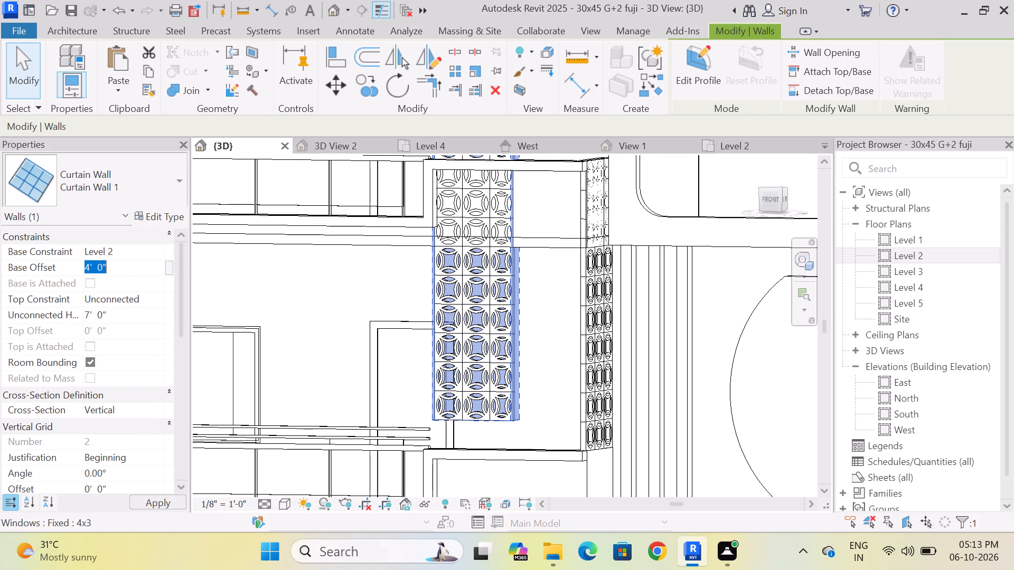
{"action": "key", "text": "BackSpace"}
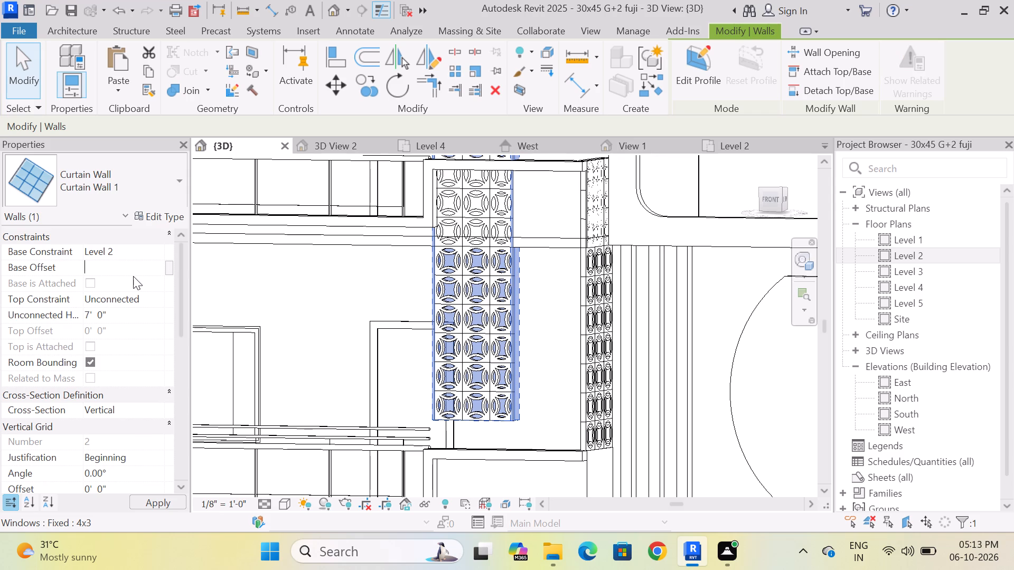
{"action": "key", "text": "3"}
{"action": "key", "text": "apostrophe"}
{"action": "key", "text": "Return"}
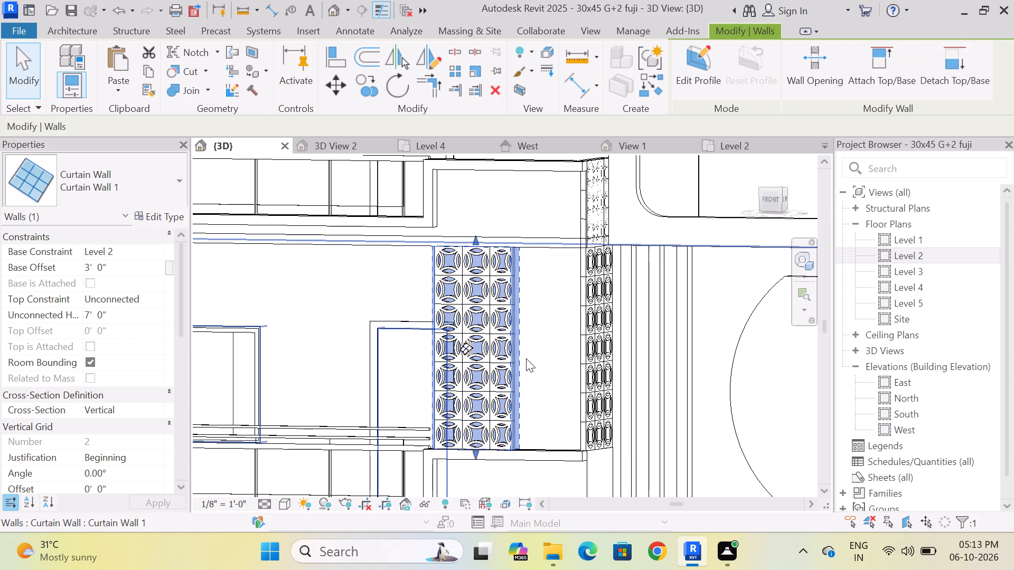
{"action": "key", "text": "Escape"}
Set the side jali curtain wall's unconnected height to 7'.
{"action": "left_click", "coordinate": [593, 337]}
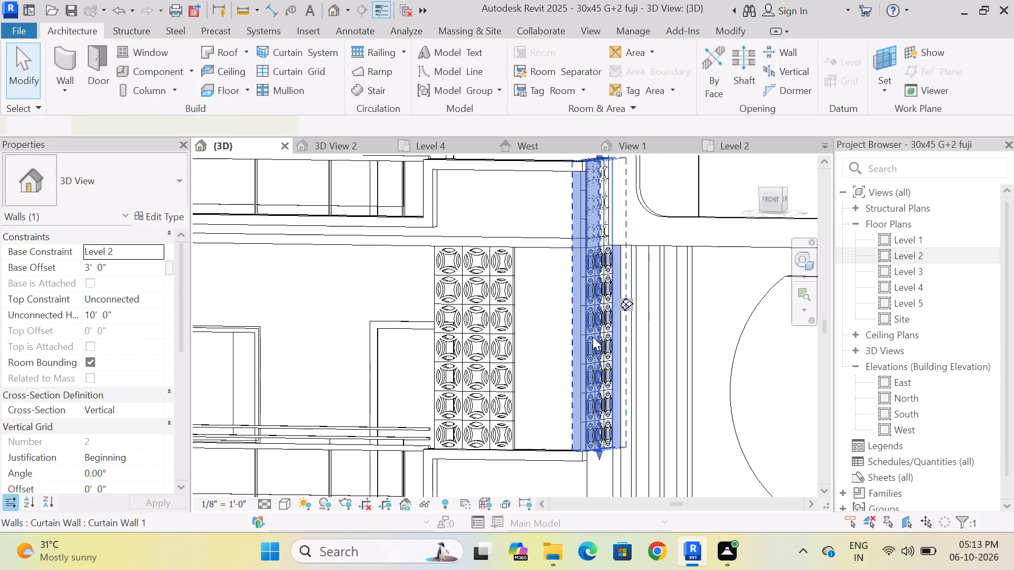
{"action": "left_click", "coordinate": [136, 313]}
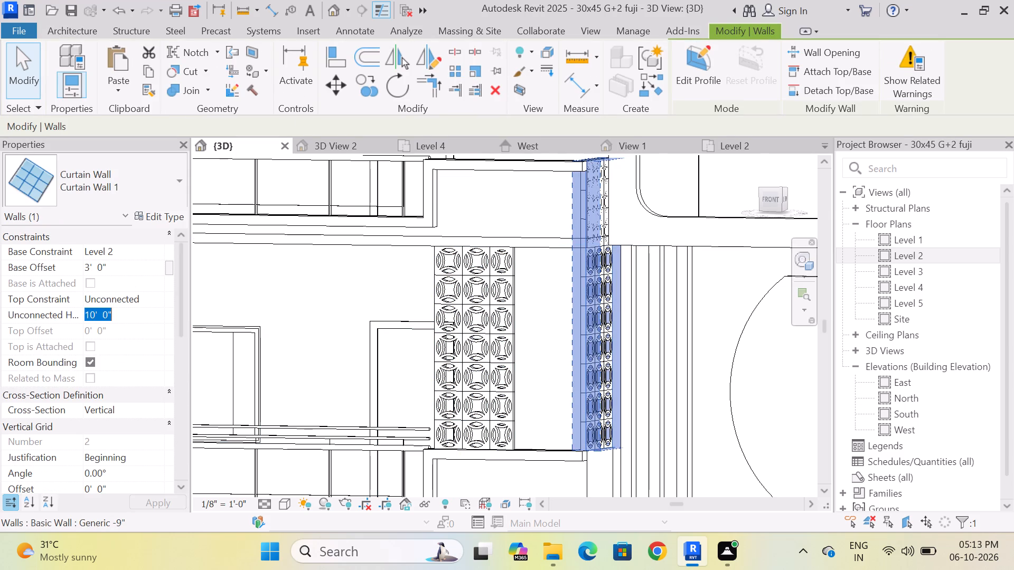
{"action": "key", "text": "BackSpace"}
{"action": "key", "text": "7"}
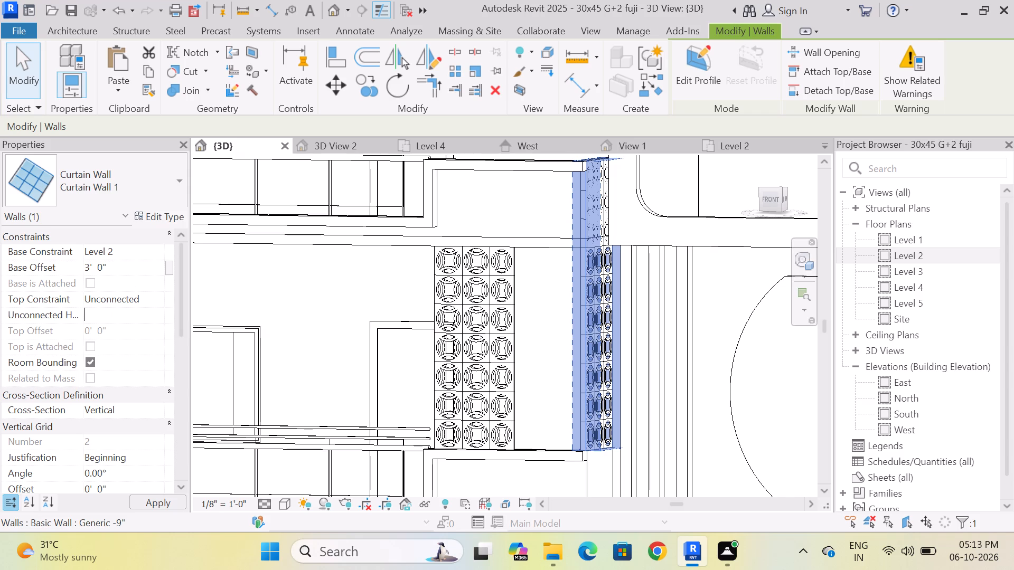
{"action": "key", "text": "apostrophe"}
{"action": "key", "text": "Return"}
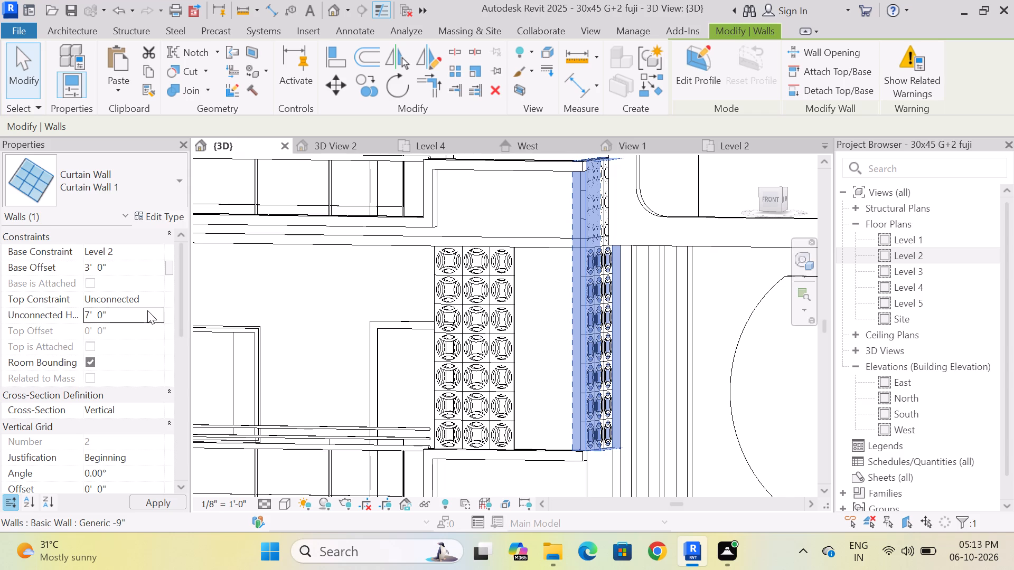
{"action": "key", "text": "Escape"}
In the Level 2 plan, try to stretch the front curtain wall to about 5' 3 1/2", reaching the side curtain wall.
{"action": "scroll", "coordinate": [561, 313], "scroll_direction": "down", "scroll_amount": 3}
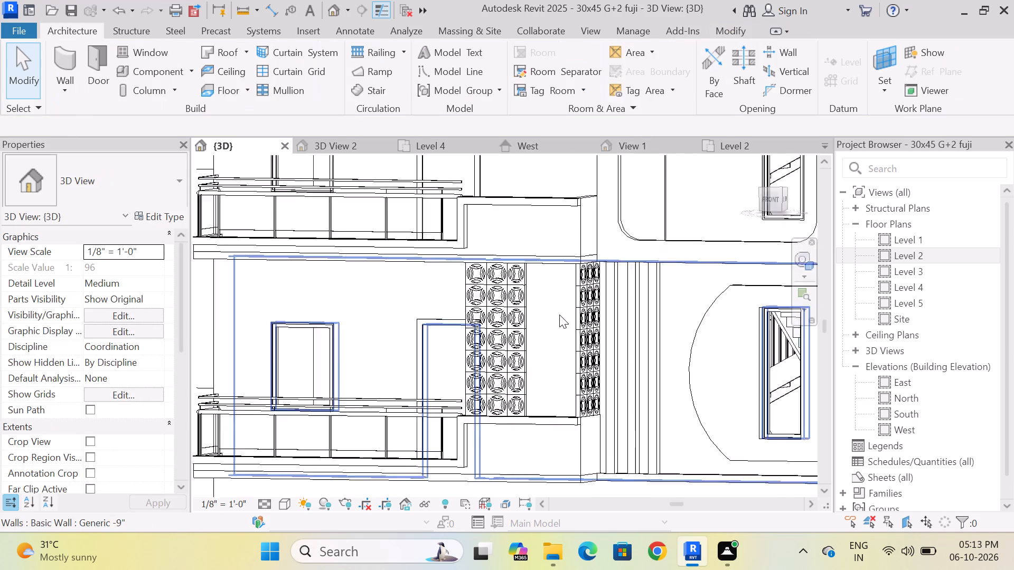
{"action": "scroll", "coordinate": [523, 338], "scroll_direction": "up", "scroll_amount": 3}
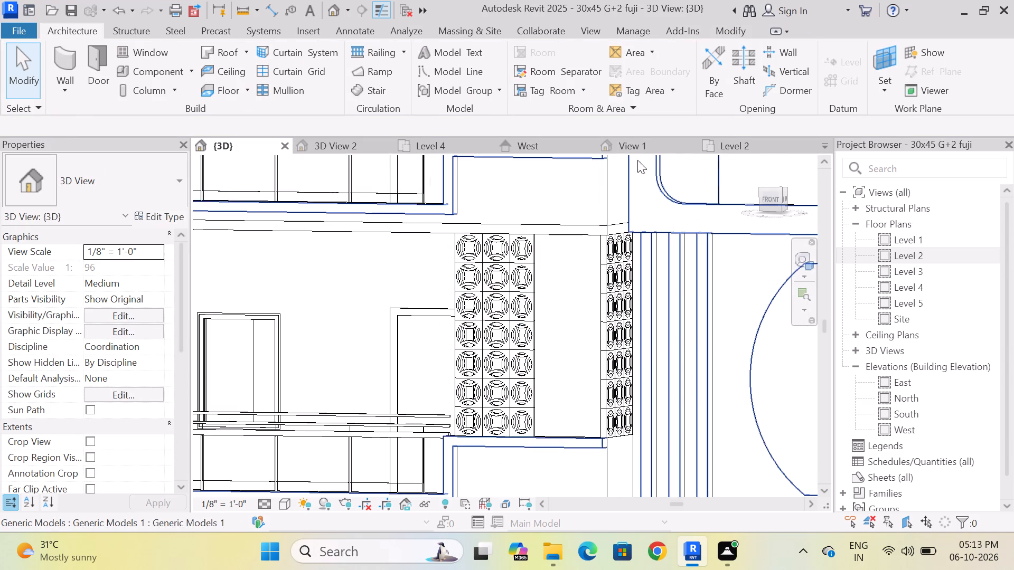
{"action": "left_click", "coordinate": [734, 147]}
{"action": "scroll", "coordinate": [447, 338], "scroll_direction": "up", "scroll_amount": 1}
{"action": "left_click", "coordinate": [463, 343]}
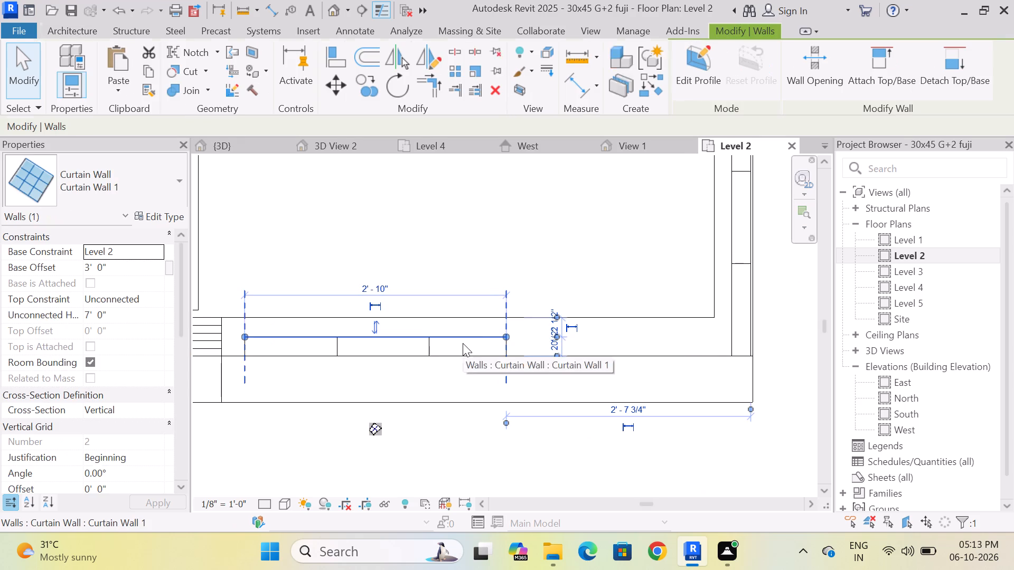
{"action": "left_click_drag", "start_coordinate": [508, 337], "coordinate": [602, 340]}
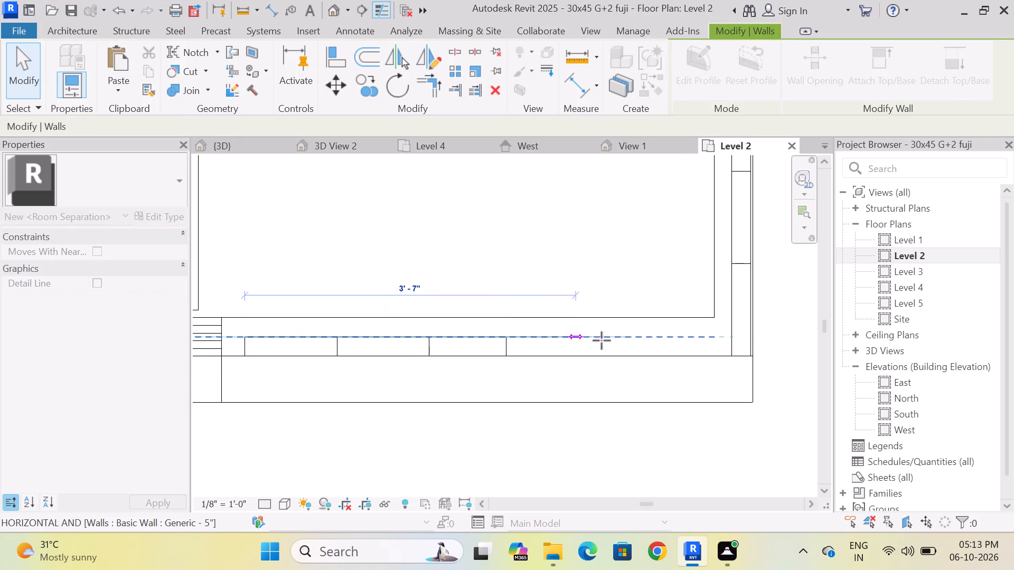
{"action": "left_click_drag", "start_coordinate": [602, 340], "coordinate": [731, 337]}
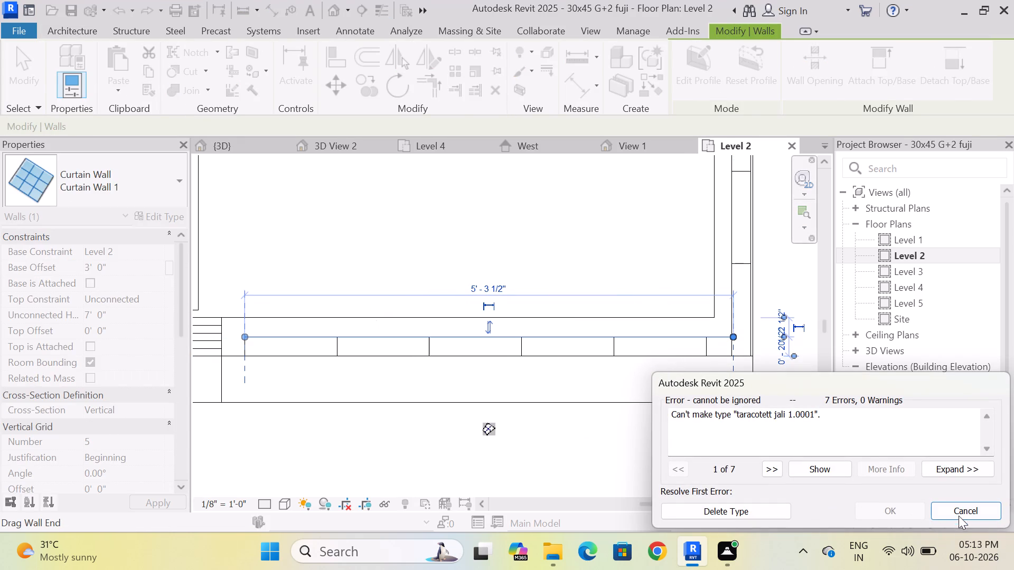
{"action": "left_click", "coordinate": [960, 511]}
Stretch the front curtain wall along the parapet to about 5' long, ending just short of the parapet's inner corner.
{"action": "left_click", "coordinate": [490, 336]}
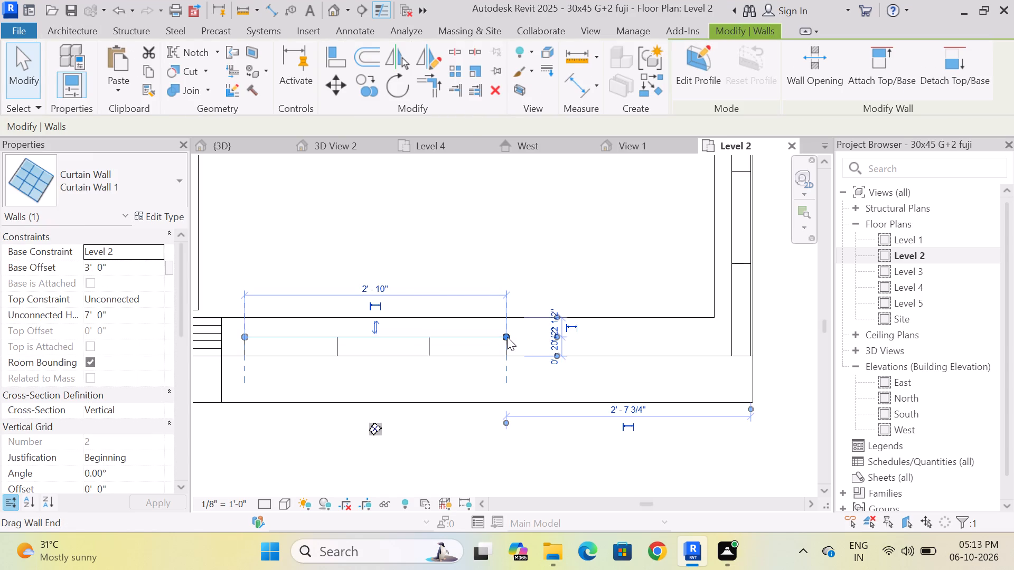
{"action": "left_click_drag", "start_coordinate": [507, 337], "coordinate": [713, 336]}
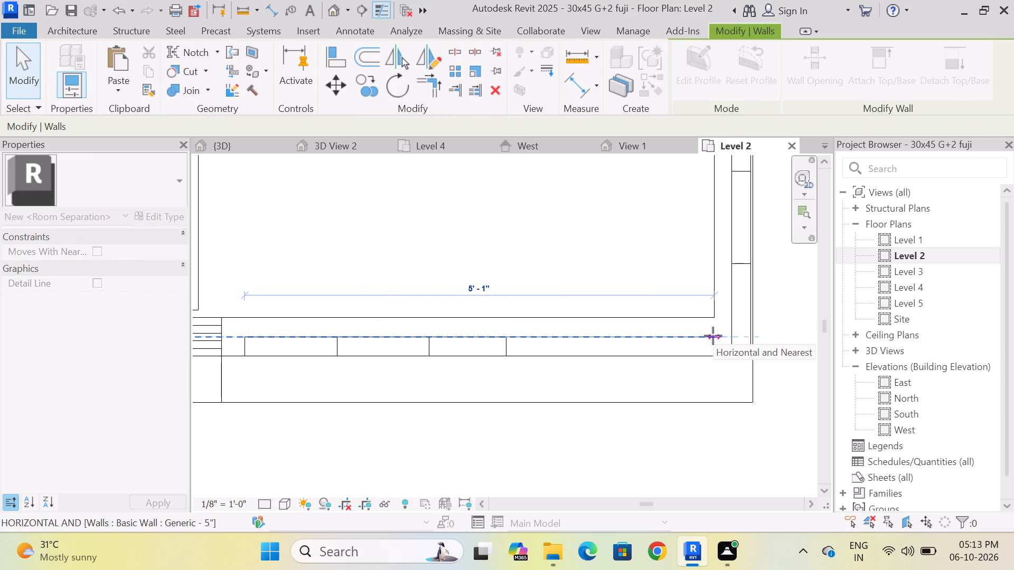
{"action": "left_click_drag", "start_coordinate": [713, 336], "coordinate": [706, 340]}
{"action": "key", "text": "Escape"}
Nudge the side curtain wall inward from the parapet's outer face to about the side parapet's centreline.
{"action": "scroll", "coordinate": [815, 320], "scroll_direction": "up", "scroll_amount": 1}
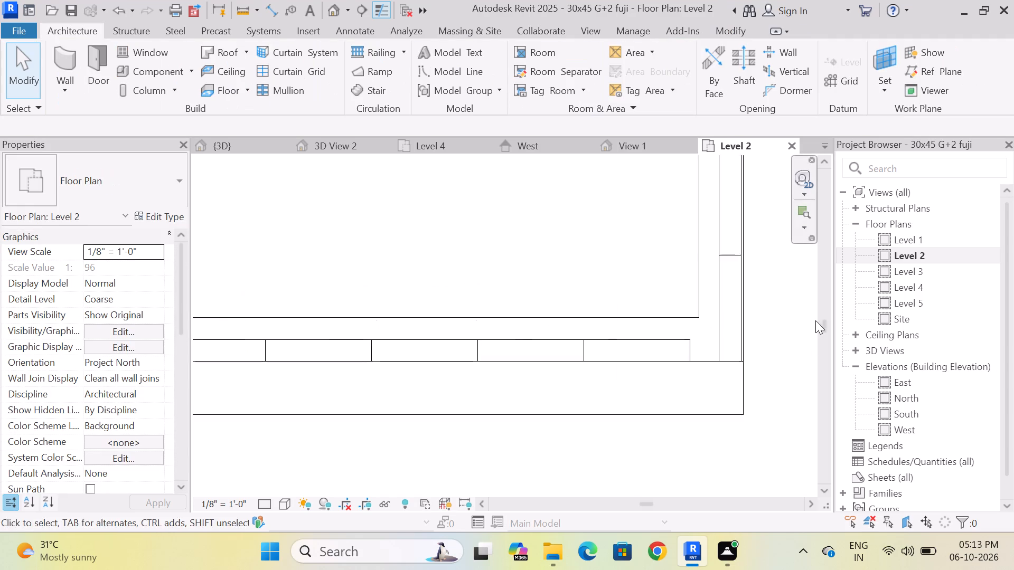
{"action": "scroll", "coordinate": [815, 320], "scroll_direction": "up", "scroll_amount": 2}
{"action": "scroll", "coordinate": [605, 435], "scroll_direction": "down", "scroll_amount": 7}
{"action": "scroll", "coordinate": [637, 357], "scroll_direction": "up", "scroll_amount": 4}
{"action": "left_click", "coordinate": [641, 325]}
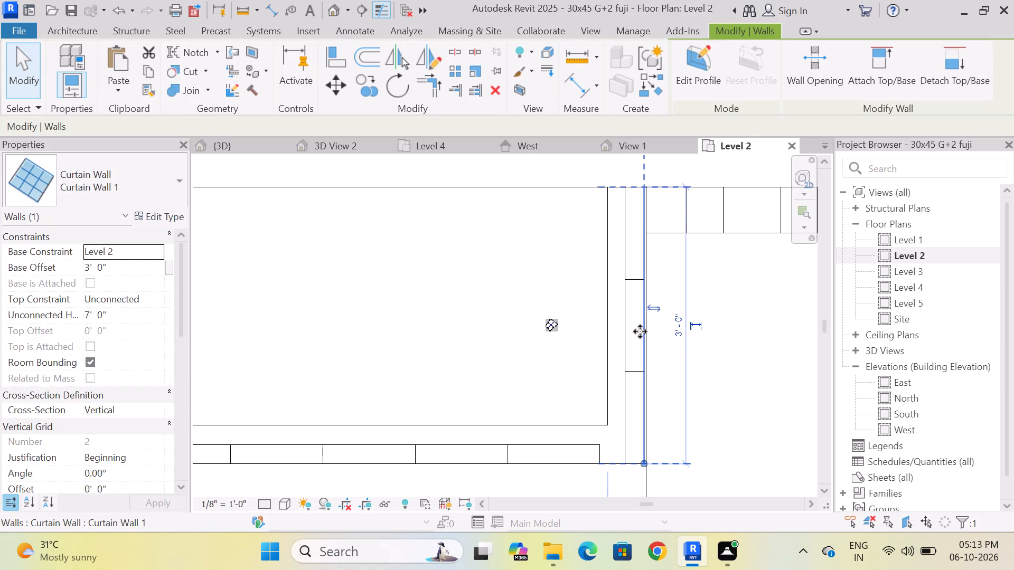
{"action": "key", "text": "Left"}
{"action": "key", "text": "Left"}
{"action": "key", "text": "Left"}
{"action": "key", "text": "Left"}
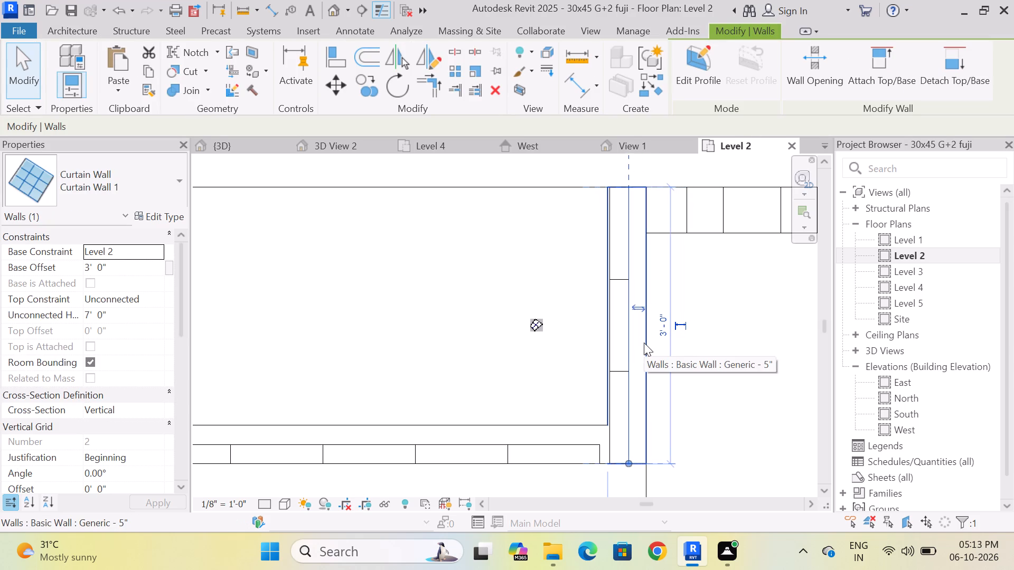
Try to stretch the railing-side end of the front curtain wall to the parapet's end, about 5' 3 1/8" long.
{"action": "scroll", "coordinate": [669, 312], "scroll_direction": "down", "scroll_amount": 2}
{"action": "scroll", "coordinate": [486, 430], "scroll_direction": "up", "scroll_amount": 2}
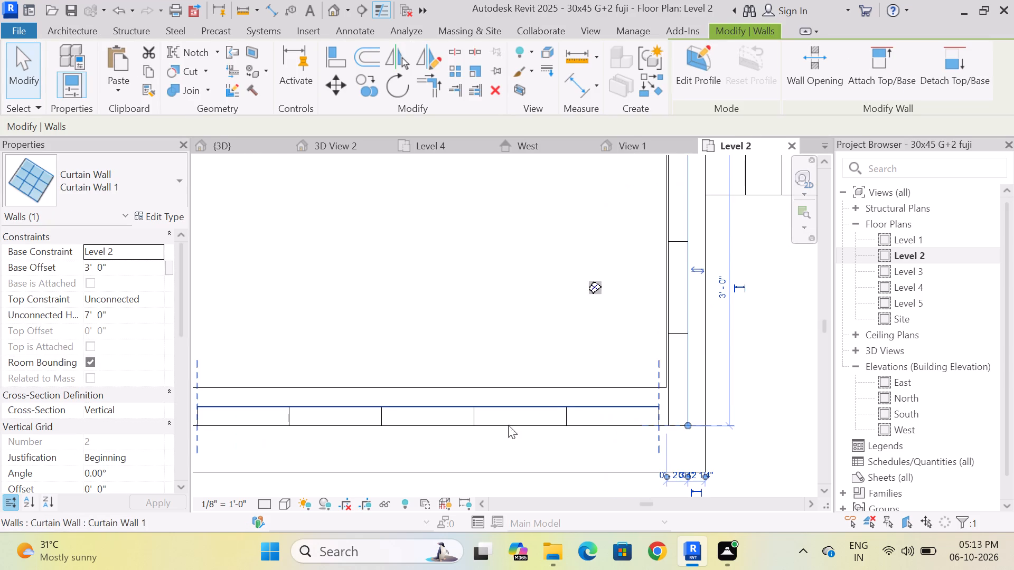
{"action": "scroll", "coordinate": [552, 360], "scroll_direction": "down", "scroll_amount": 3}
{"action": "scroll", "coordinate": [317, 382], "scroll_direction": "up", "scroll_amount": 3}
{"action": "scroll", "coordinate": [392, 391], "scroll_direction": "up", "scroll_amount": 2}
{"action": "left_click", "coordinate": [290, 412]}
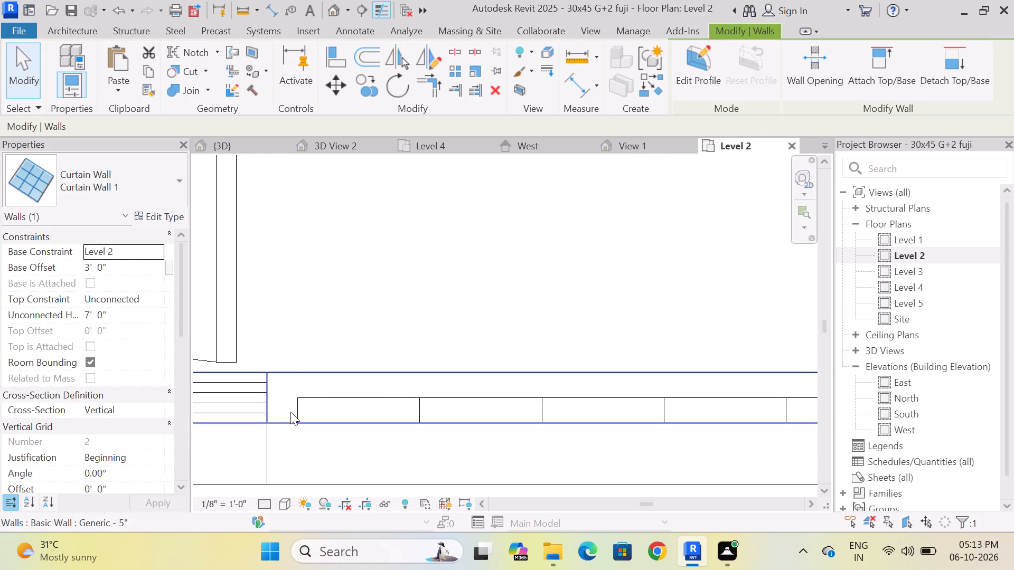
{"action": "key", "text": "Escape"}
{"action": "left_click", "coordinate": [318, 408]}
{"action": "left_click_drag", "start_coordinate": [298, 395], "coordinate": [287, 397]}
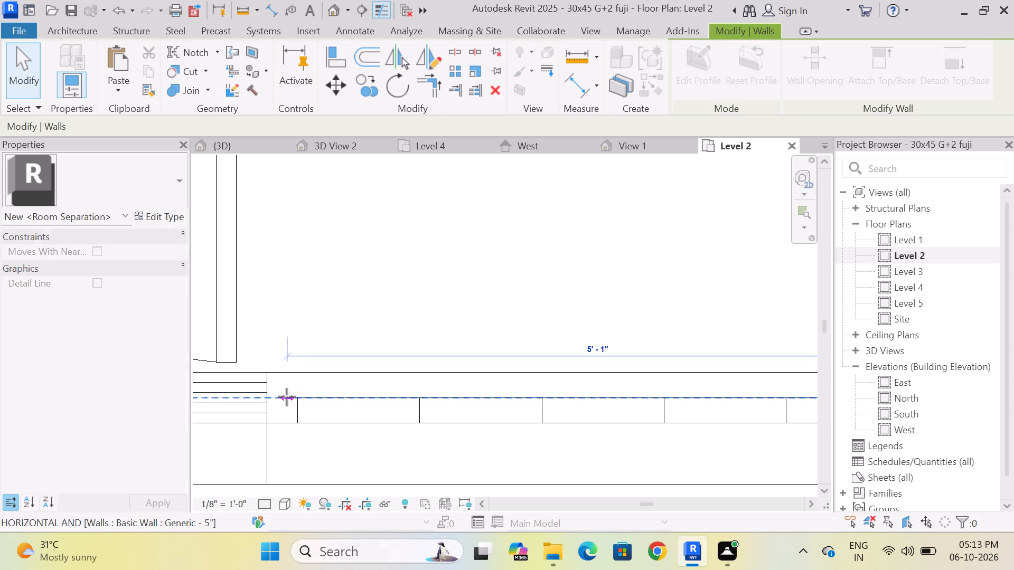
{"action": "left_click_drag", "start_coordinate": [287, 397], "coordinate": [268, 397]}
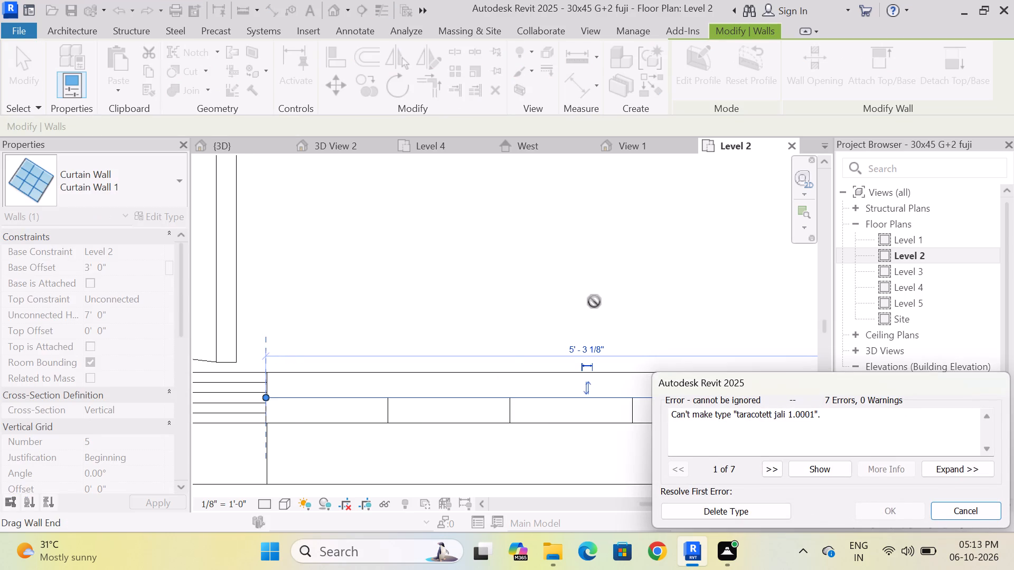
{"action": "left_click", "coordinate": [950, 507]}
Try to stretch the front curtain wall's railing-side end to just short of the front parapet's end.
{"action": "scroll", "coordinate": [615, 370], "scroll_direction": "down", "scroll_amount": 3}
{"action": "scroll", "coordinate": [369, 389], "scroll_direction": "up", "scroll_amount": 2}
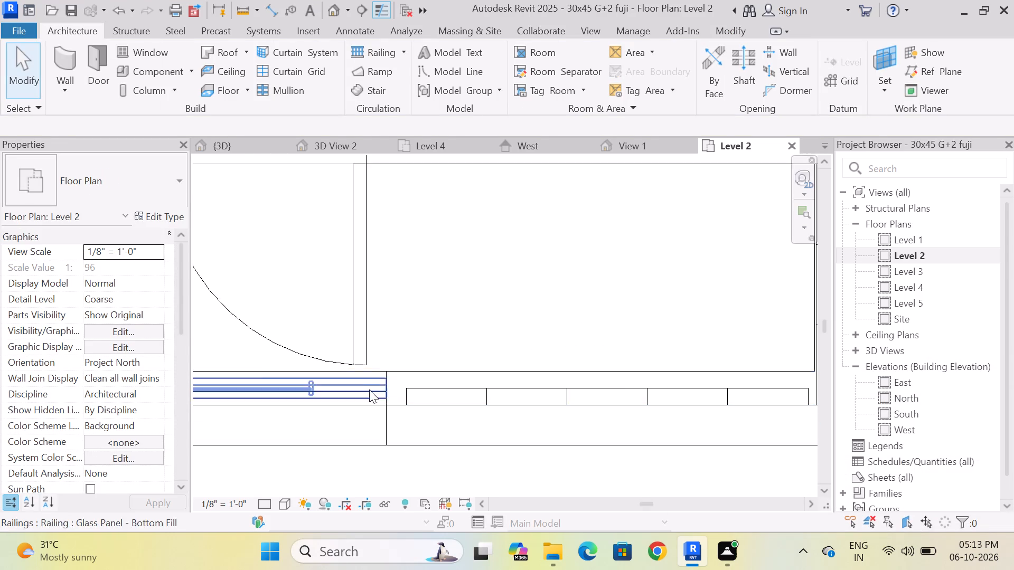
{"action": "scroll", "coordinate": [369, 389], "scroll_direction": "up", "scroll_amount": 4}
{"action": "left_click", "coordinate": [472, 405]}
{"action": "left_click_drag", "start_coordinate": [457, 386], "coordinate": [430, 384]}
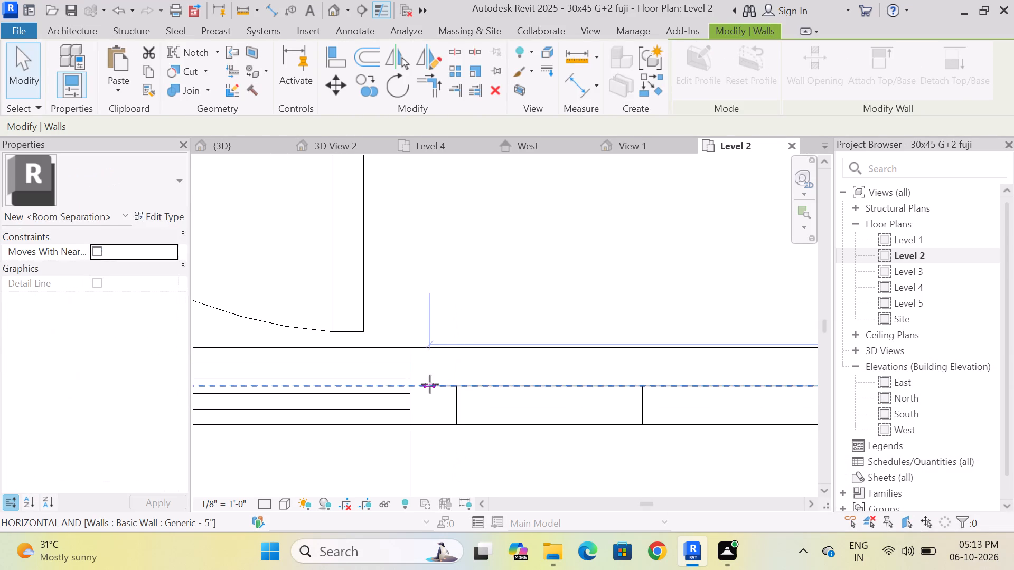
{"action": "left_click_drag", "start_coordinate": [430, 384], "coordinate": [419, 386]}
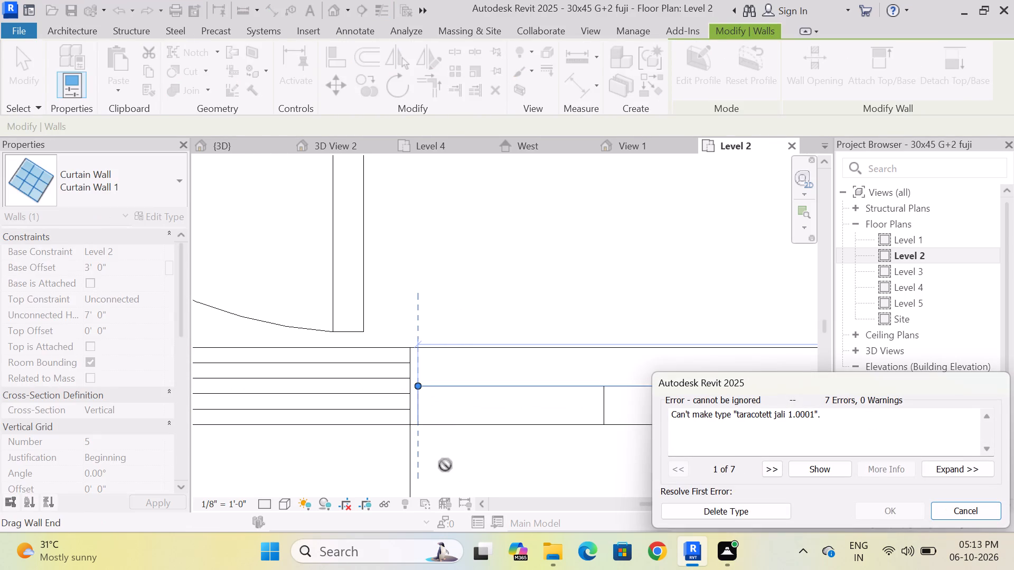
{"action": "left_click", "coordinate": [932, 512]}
Nudge the front curtain wall inward from the parapet's outer face so it sits about midway across the parapet's thickness.
{"action": "scroll", "coordinate": [479, 443], "scroll_direction": "up", "scroll_amount": 4}
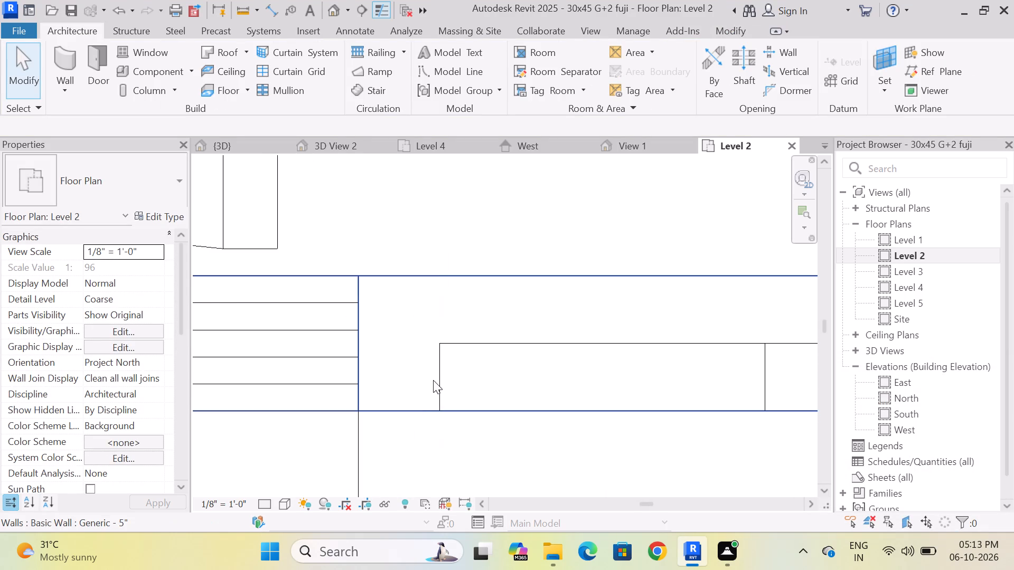
{"action": "left_click", "coordinate": [436, 376]}
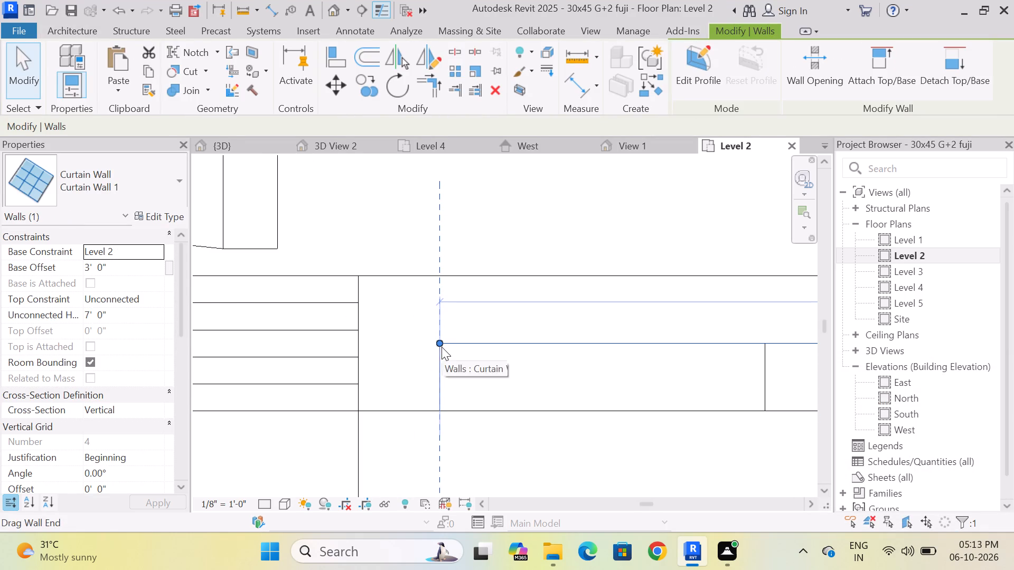
{"action": "key", "text": "Up"}
{"action": "key", "text": "Up"}
{"action": "key", "text": "Up"}
{"action": "key", "text": "Up"}
{"action": "key", "text": "Up"}
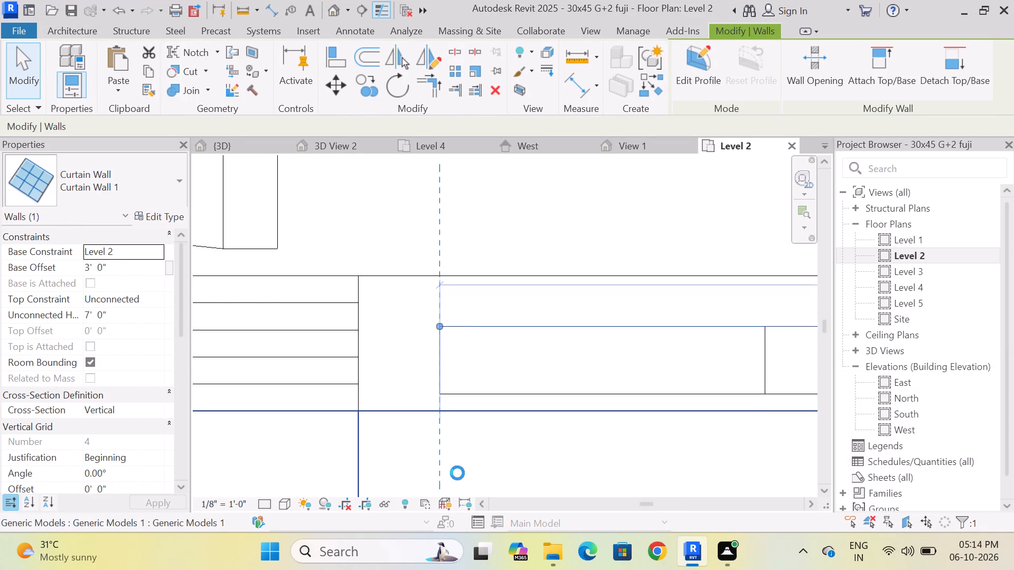
{"action": "key", "text": "Up"}
{"action": "key", "text": "Up"}
{"action": "key", "text": "Up"}
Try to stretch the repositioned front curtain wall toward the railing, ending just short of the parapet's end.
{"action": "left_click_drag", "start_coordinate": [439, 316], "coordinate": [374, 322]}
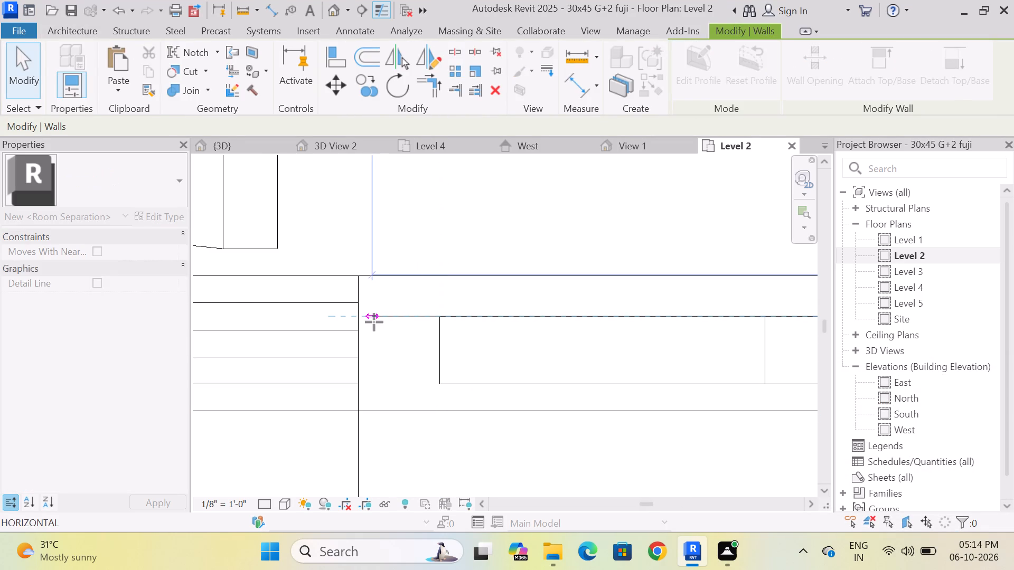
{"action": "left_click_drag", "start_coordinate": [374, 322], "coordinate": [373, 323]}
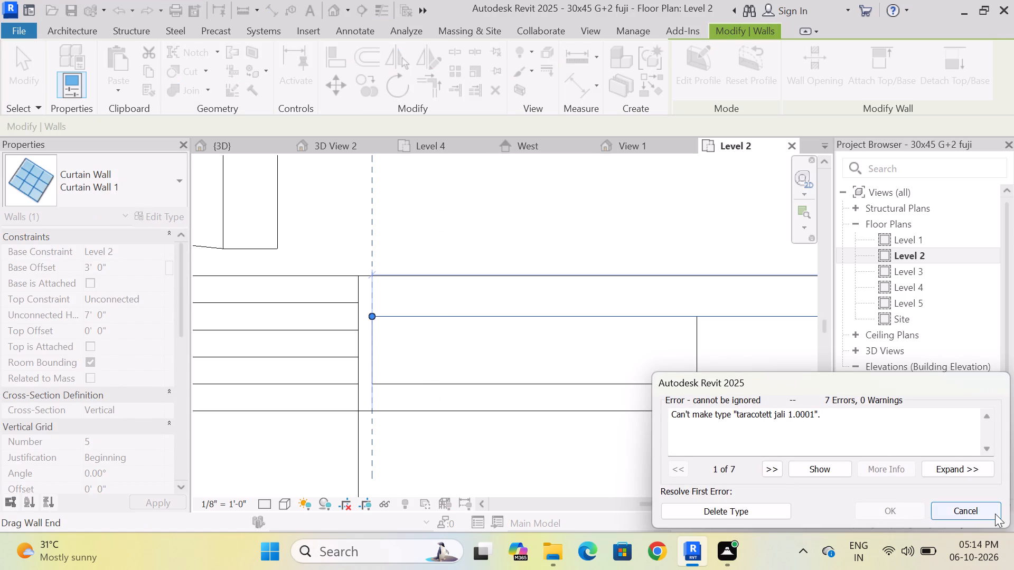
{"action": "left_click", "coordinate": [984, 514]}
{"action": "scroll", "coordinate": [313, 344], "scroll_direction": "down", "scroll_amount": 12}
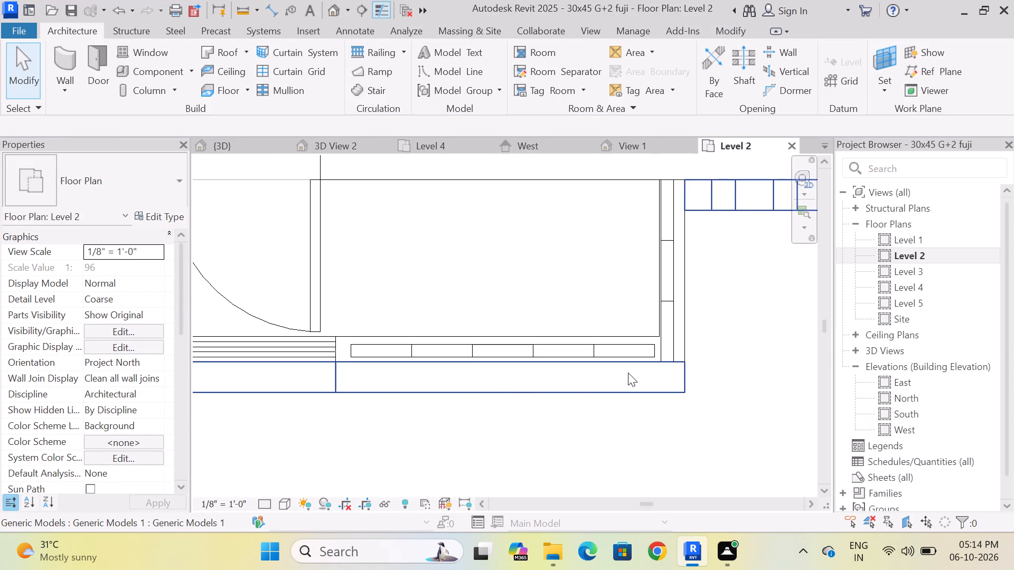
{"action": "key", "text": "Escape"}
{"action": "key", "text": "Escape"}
Examine the Level 2 balcony's jali curtain walls in the 3D view, seen from the front.
{"action": "left_click", "coordinate": [234, 148]}
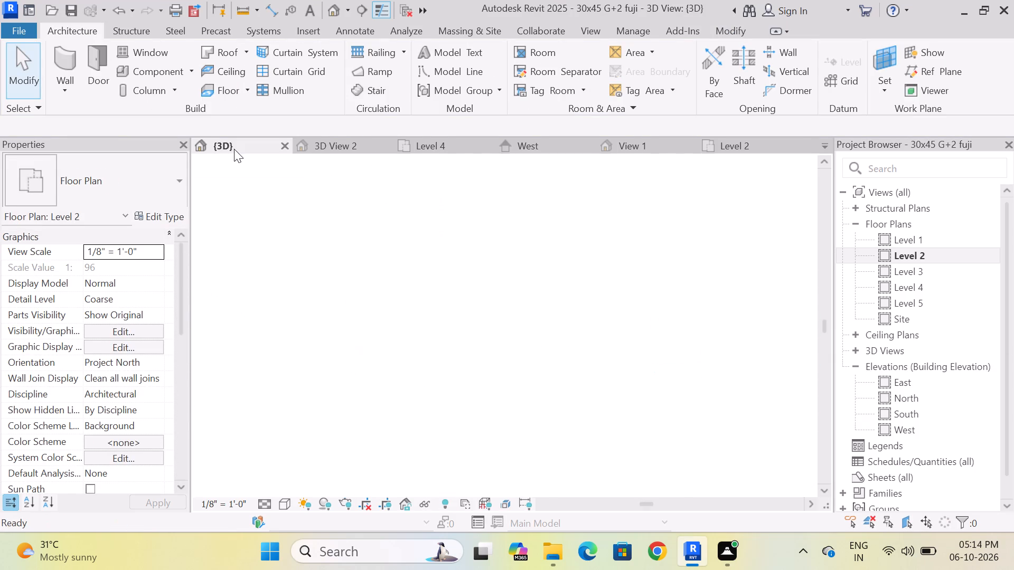
{"action": "scroll", "coordinate": [552, 305], "scroll_direction": "up", "scroll_amount": 4}
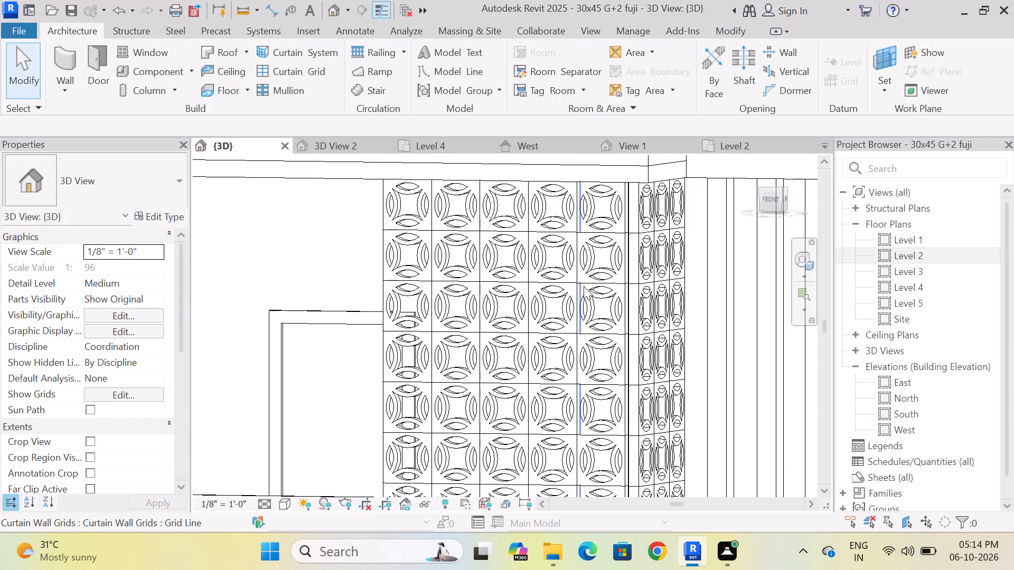
{"action": "scroll", "coordinate": [584, 286], "scroll_direction": "down", "scroll_amount": 11}
{"action": "middle_click_drag", "start_coordinate": [541, 408], "coordinate": [604, 401], "text": "shift"}
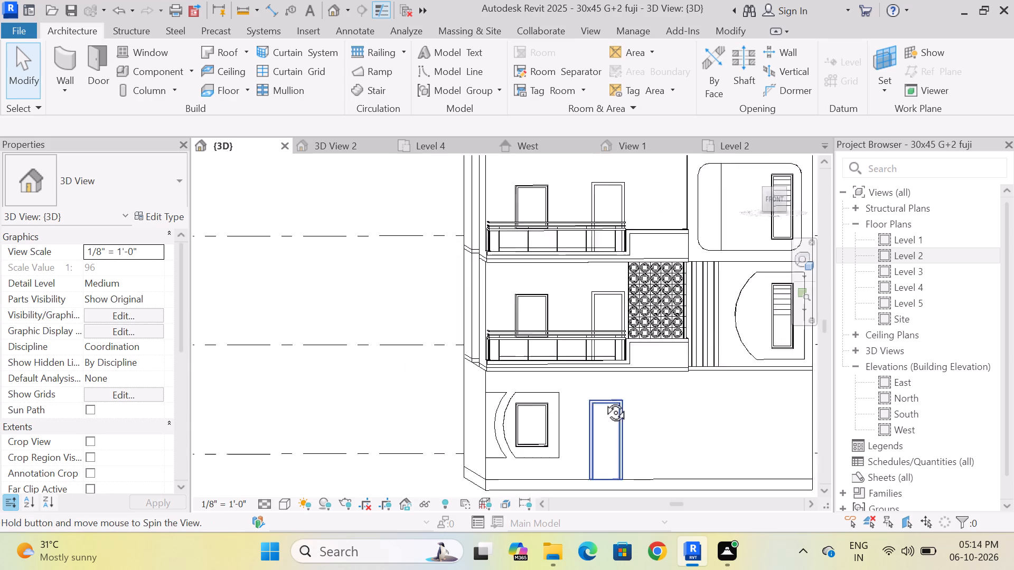
{"action": "middle_click_drag", "start_coordinate": [604, 401], "coordinate": [579, 406], "text": "shift"}
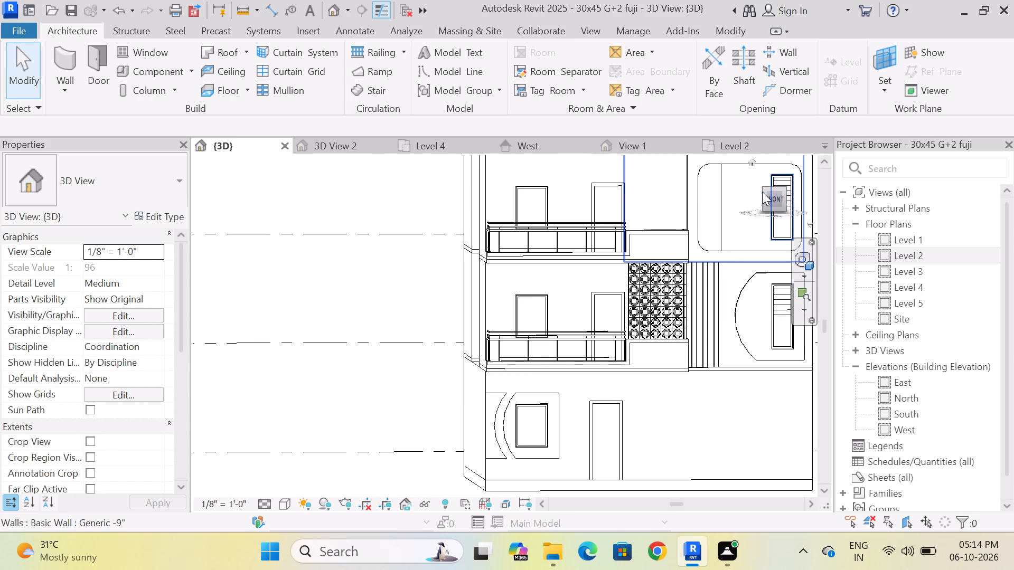
{"action": "left_click", "coordinate": [772, 198]}
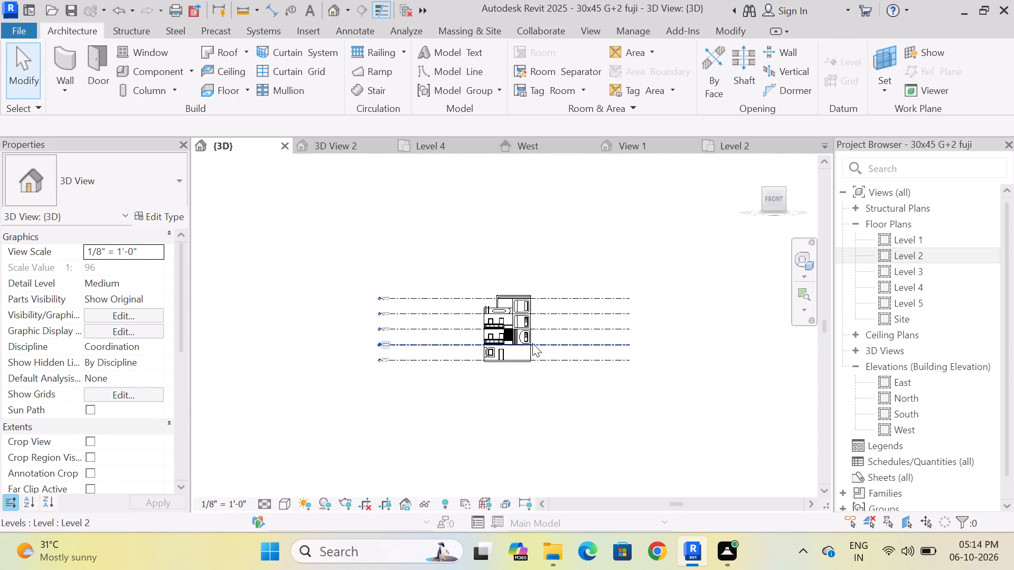
{"action": "scroll", "coordinate": [521, 340], "scroll_direction": "up", "scroll_amount": 14}
{"action": "scroll", "coordinate": [480, 311], "scroll_direction": "up", "scroll_amount": 4}
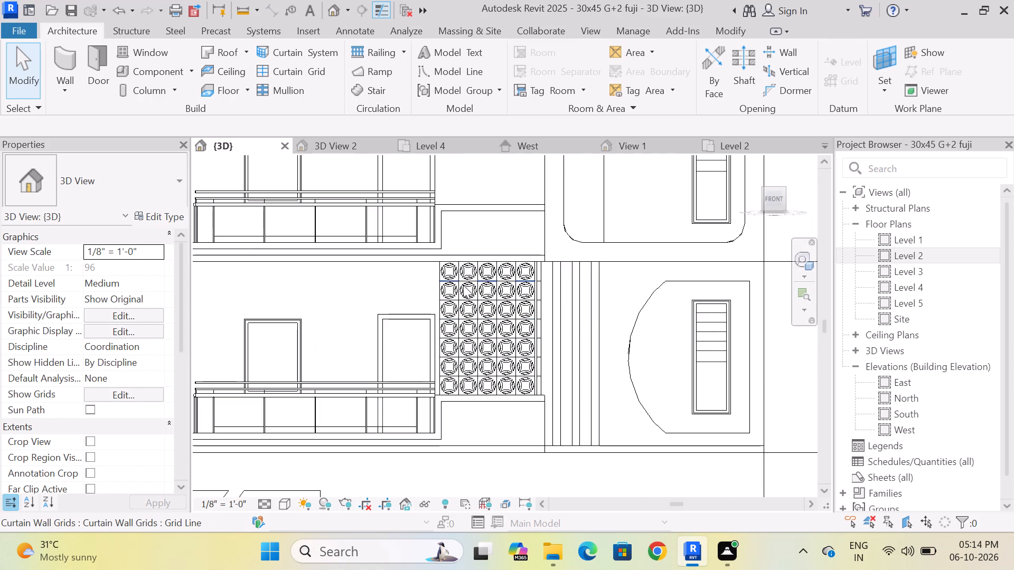
Copy the front and side jali curtain walls of the Level 2 balcony and paste them aligned to Level 3.
{"action": "left_click", "coordinate": [444, 267]}
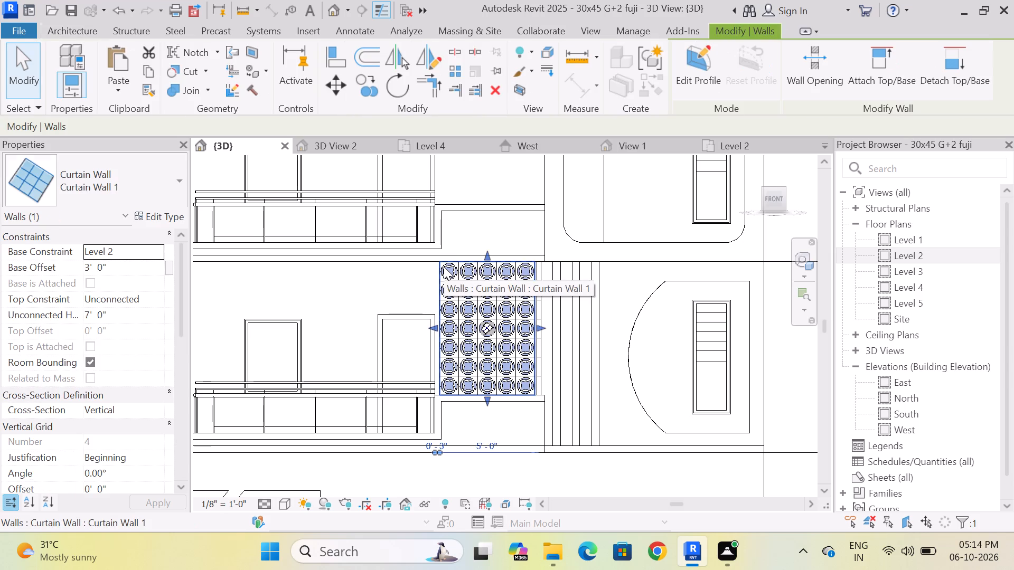
{"action": "scroll", "coordinate": [550, 296], "scroll_direction": "up", "scroll_amount": 4}
{"action": "scroll", "coordinate": [551, 294], "scroll_direction": "down", "scroll_amount": 4}
{"action": "middle_click_drag", "start_coordinate": [553, 294], "coordinate": [504, 325], "text": "shift"}
{"action": "scroll", "coordinate": [548, 300], "scroll_direction": "up", "scroll_amount": 2}
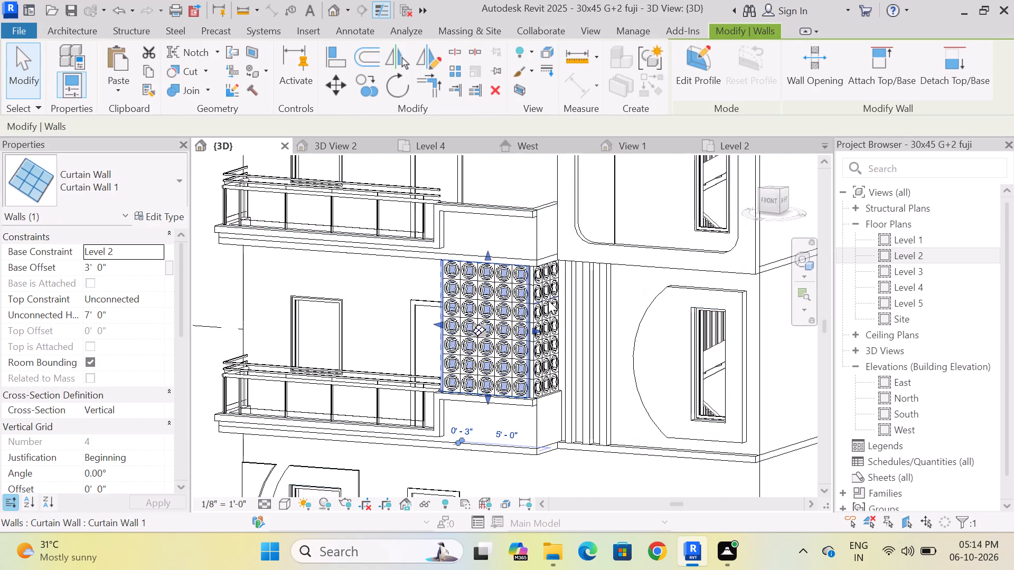
{"action": "scroll", "coordinate": [548, 300], "scroll_direction": "up", "scroll_amount": 1}
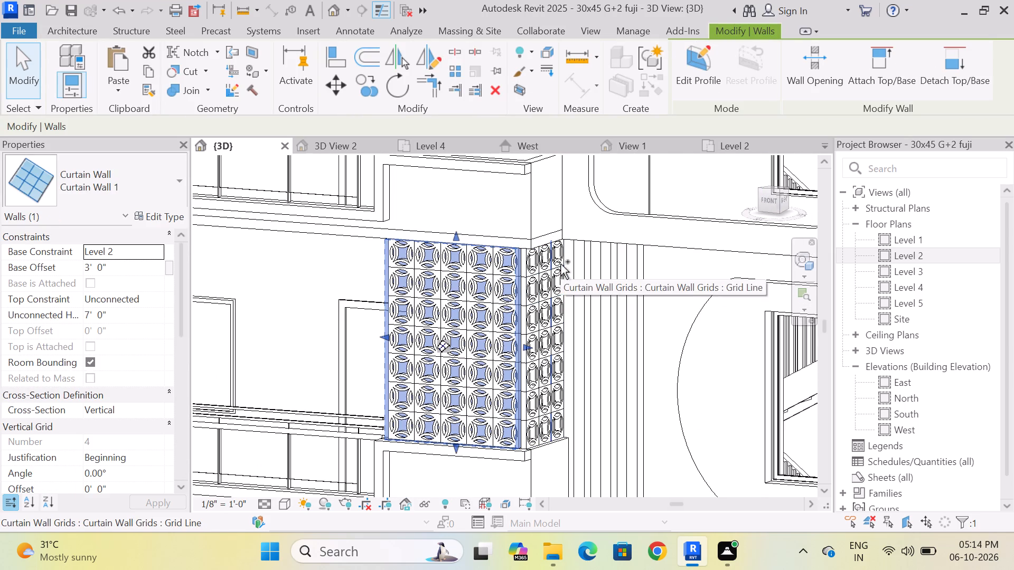
{"action": "left_click", "coordinate": [567, 281], "text": "ctrl"}
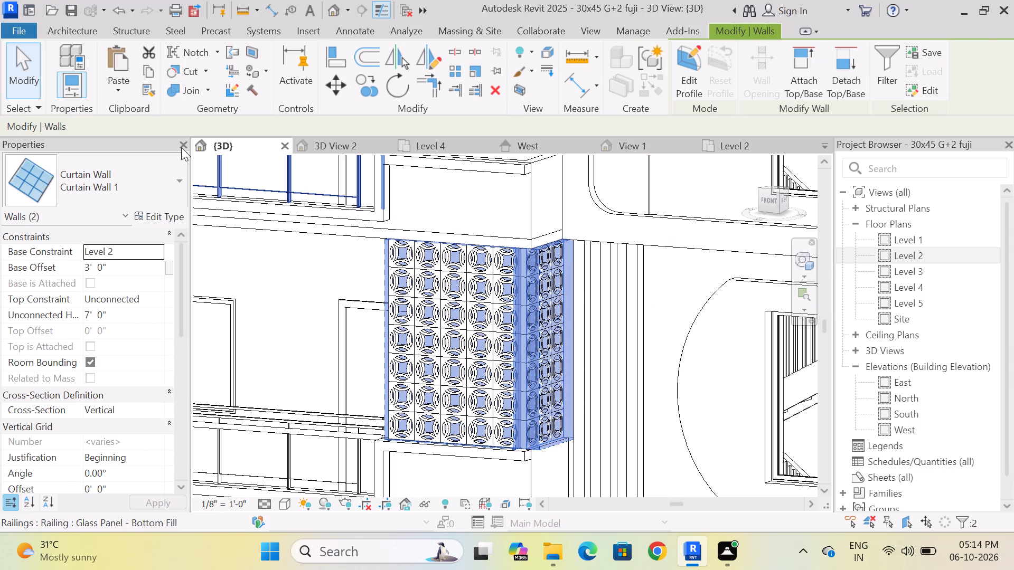
{"action": "left_click", "coordinate": [147, 70]}
{"action": "left_click", "coordinate": [129, 88]}
{"action": "left_click", "coordinate": [157, 142]}
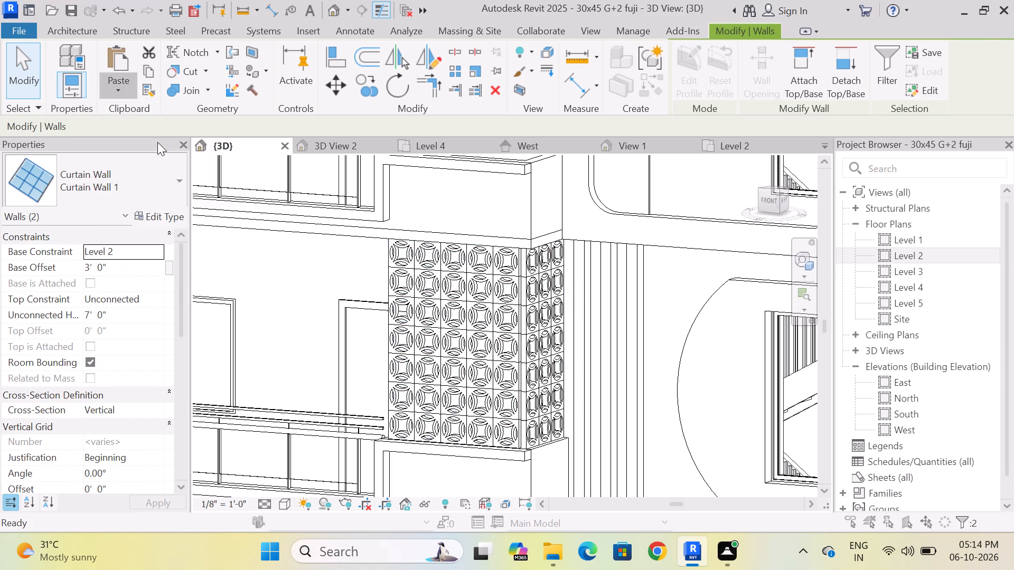
{"action": "left_click", "coordinate": [212, 207]}
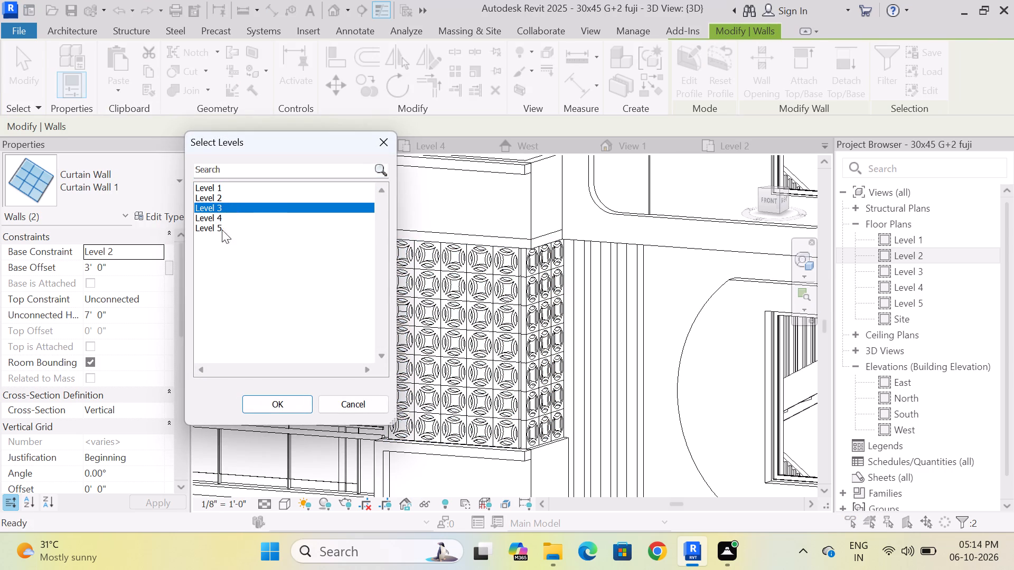
{"action": "left_click", "coordinate": [279, 405]}
{"action": "scroll", "coordinate": [439, 425], "scroll_direction": "down", "scroll_amount": 9}
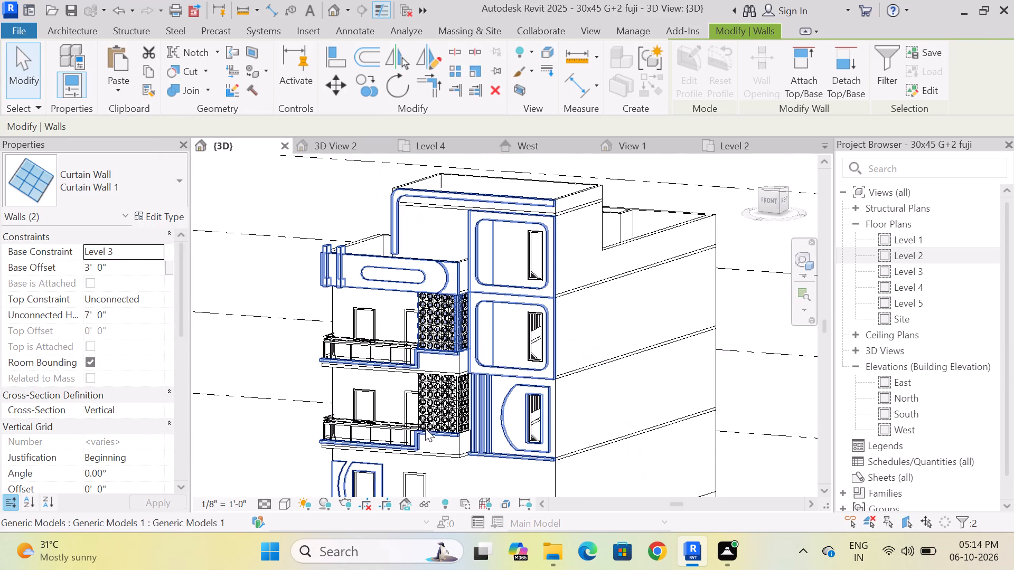
{"action": "key", "text": "Escape"}
Examine the whole front facade with the jali walls on both balconies in the front-facing 3D view.
{"action": "scroll", "coordinate": [518, 301], "scroll_direction": "down", "scroll_amount": 5}
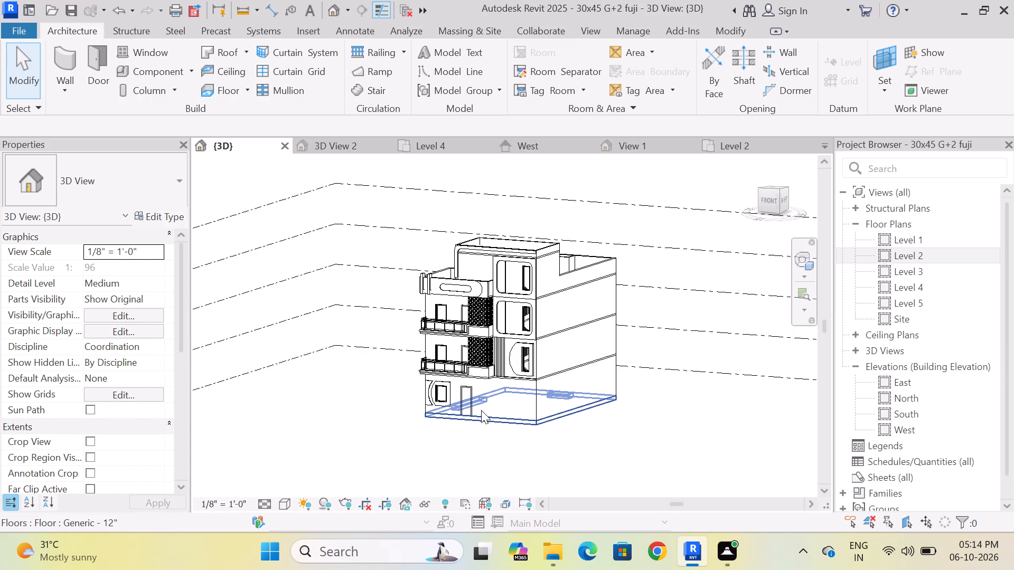
{"action": "middle_click_drag", "start_coordinate": [481, 410], "coordinate": [509, 401]}
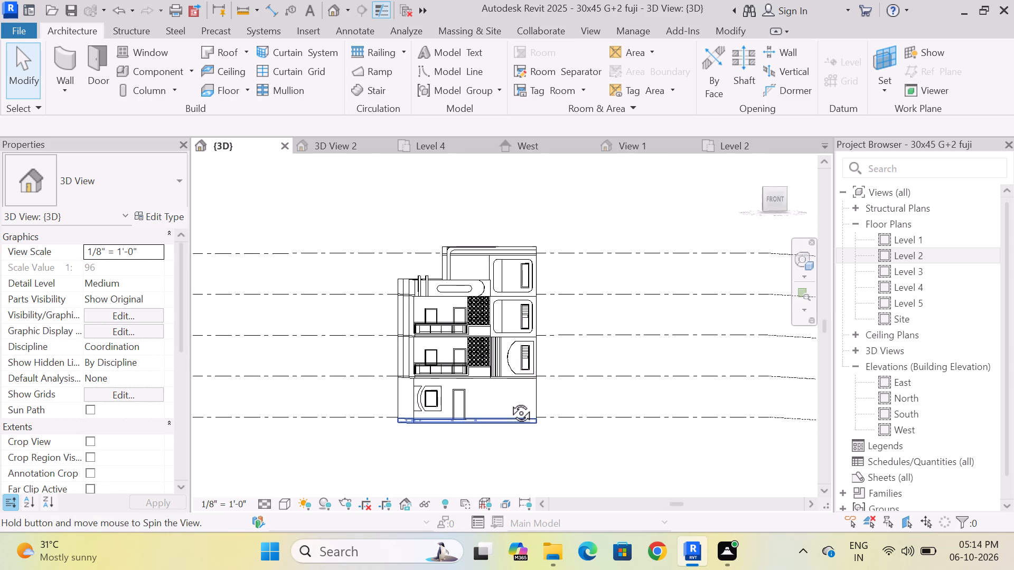
{"action": "middle_click_drag", "start_coordinate": [509, 401], "coordinate": [521, 400]}
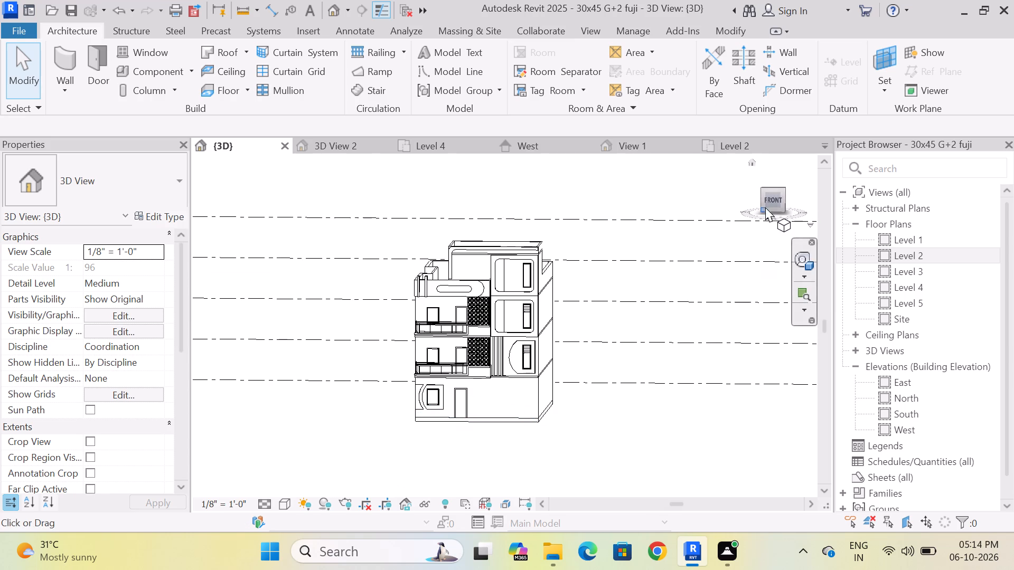
{"action": "left_click", "coordinate": [774, 196]}
{"action": "scroll", "coordinate": [513, 367], "scroll_direction": "up", "scroll_amount": 7}
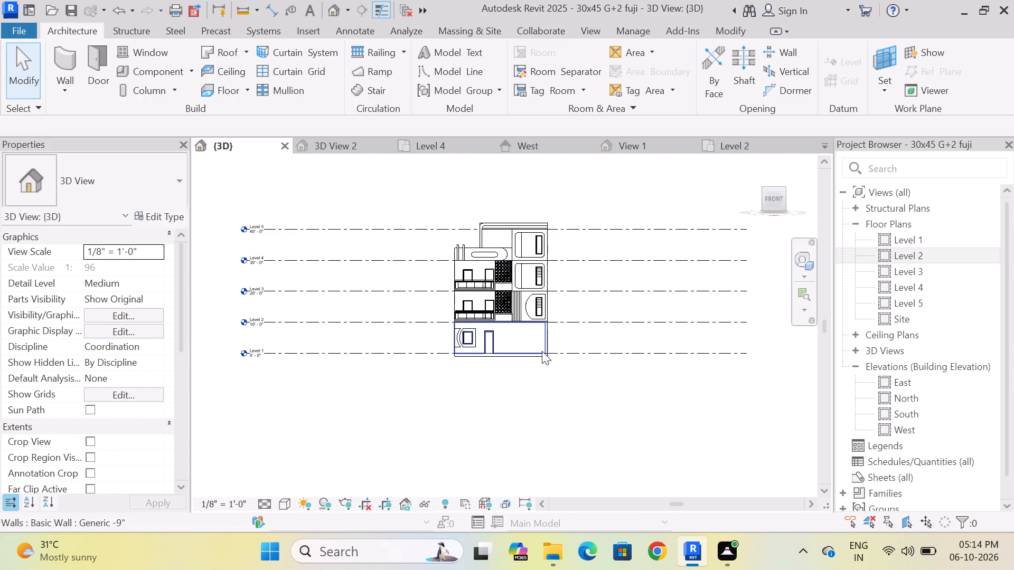
{"action": "scroll", "coordinate": [542, 351], "scroll_direction": "up", "scroll_amount": 2}
{"action": "scroll", "coordinate": [420, 383], "scroll_direction": "down", "scroll_amount": 3}
{"action": "scroll", "coordinate": [483, 346], "scroll_direction": "up", "scroll_amount": 7}
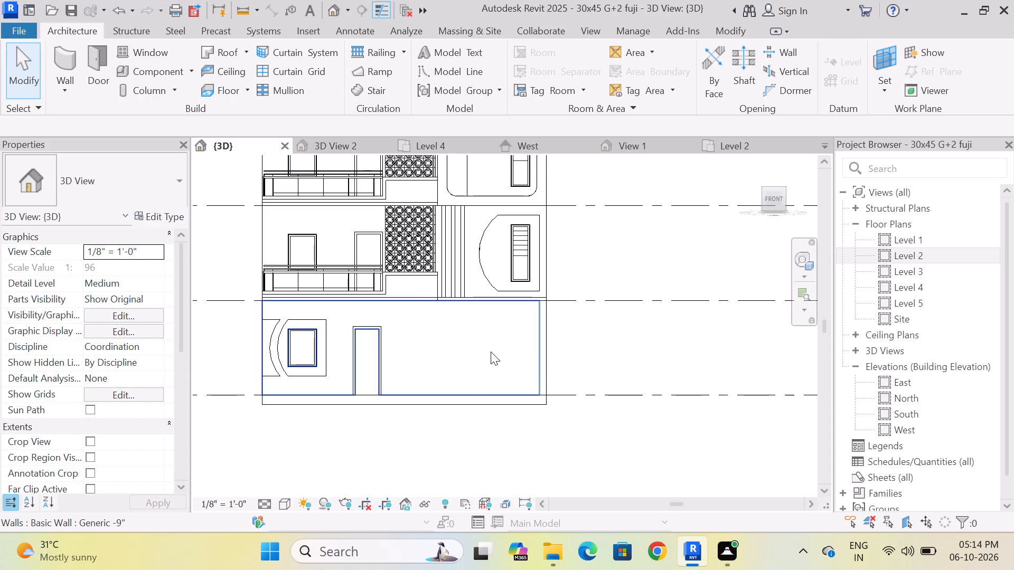
{"action": "scroll", "coordinate": [444, 379], "scroll_direction": "down", "scroll_amount": 5}
{"action": "scroll", "coordinate": [456, 379], "scroll_direction": "up", "scroll_amount": 2}
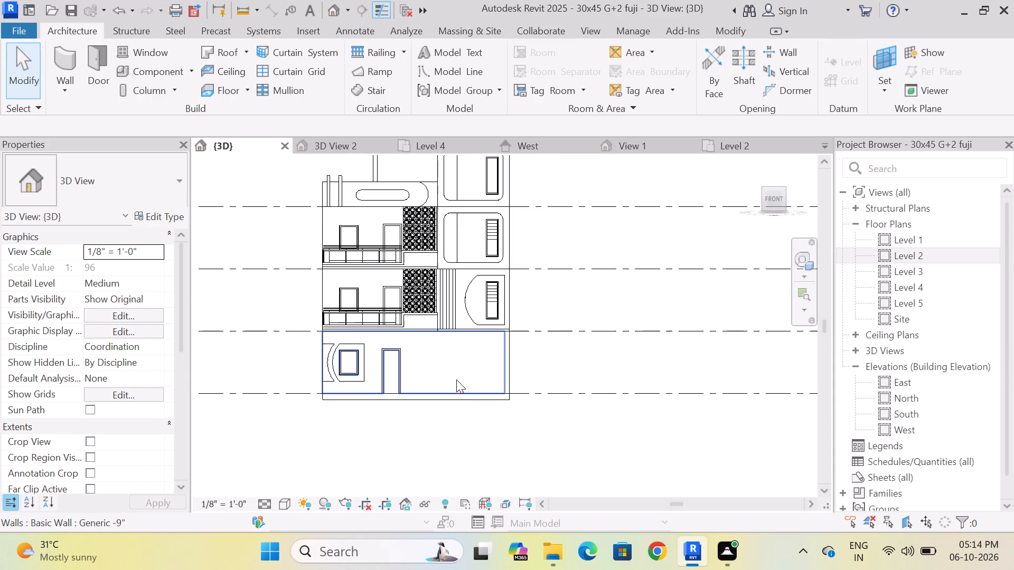
{"action": "scroll", "coordinate": [452, 386], "scroll_direction": "down", "scroll_amount": 2}
{"action": "scroll", "coordinate": [446, 322], "scroll_direction": "up", "scroll_amount": 3}
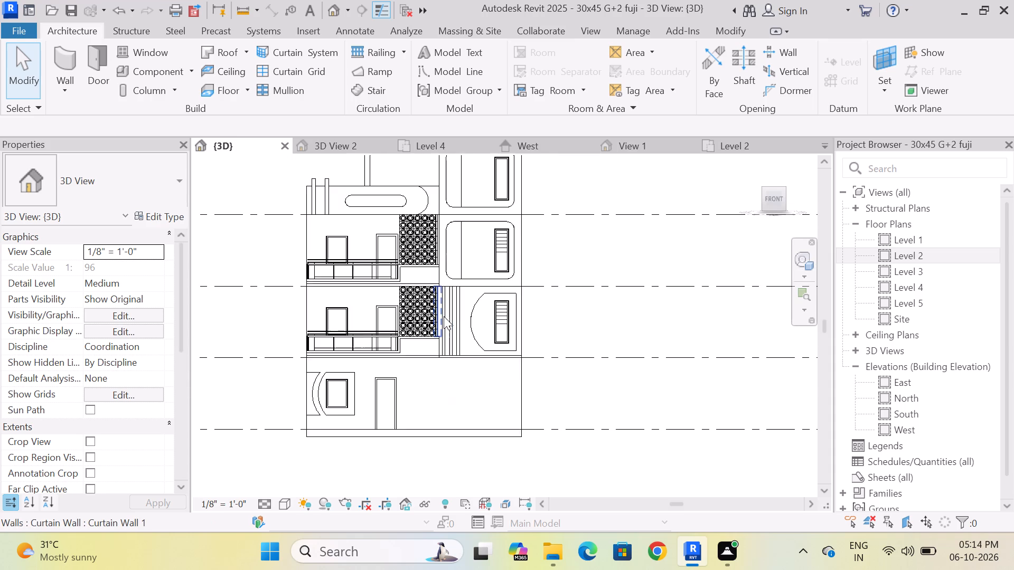
{"action": "scroll", "coordinate": [444, 316], "scroll_direction": "up", "scroll_amount": 5}
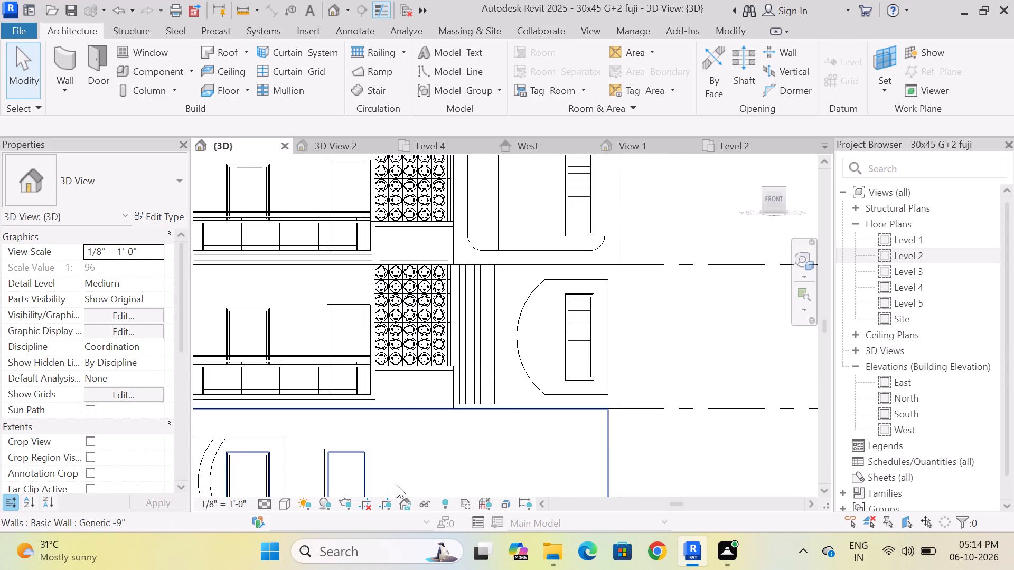
Switch the 3D view from hidden line to a realistic visual style that shows material textures.
{"action": "left_click", "coordinate": [280, 498]}
{"action": "left_click", "coordinate": [318, 489]}
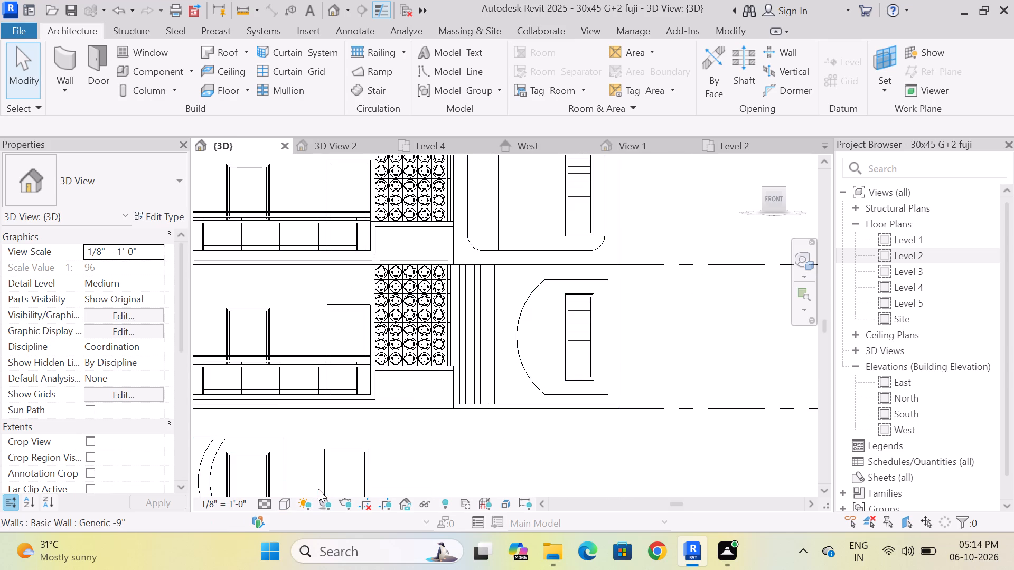
Review the instance and type properties of the top corner taracotett jali 1.0001 panel in the Level 2 balcony's curtain wall.
{"action": "scroll", "coordinate": [415, 275], "scroll_direction": "up", "scroll_amount": 8}
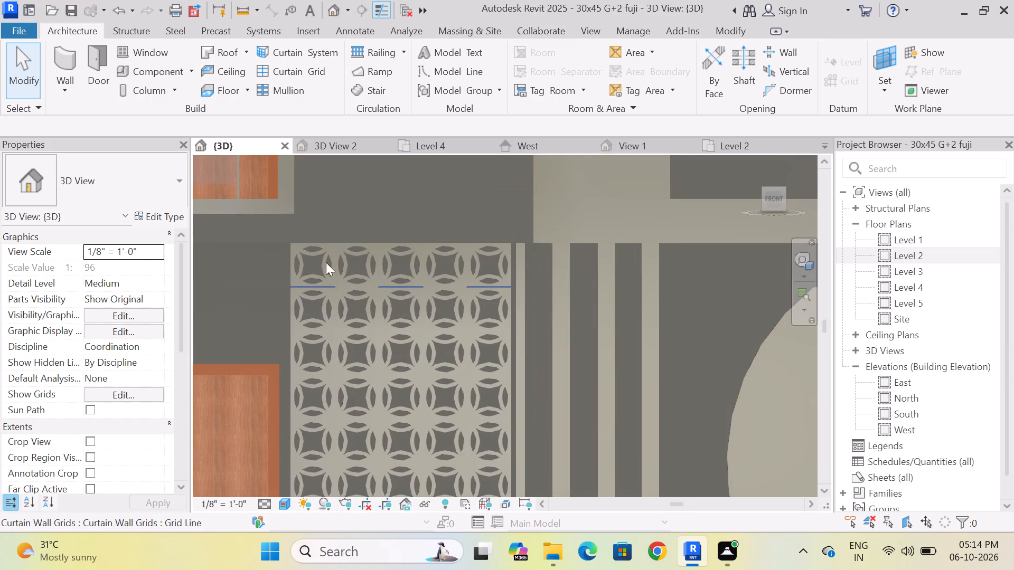
{"action": "scroll", "coordinate": [294, 256], "scroll_direction": "up", "scroll_amount": 4}
{"action": "left_click", "coordinate": [295, 241]}
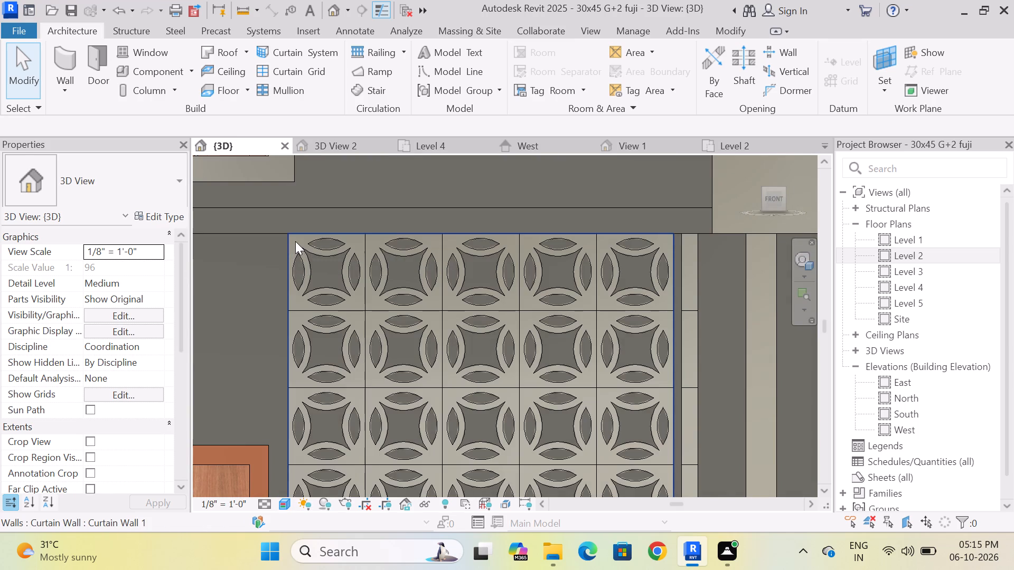
{"action": "key", "text": "Escape"}
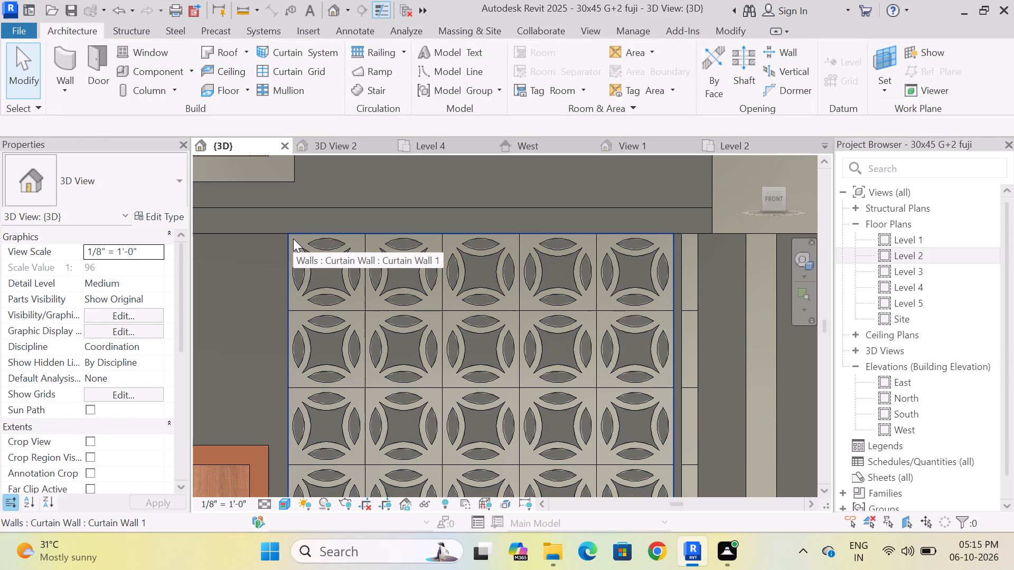
{"action": "key", "text": "Tab"}
{"action": "key", "text": "Tab"}
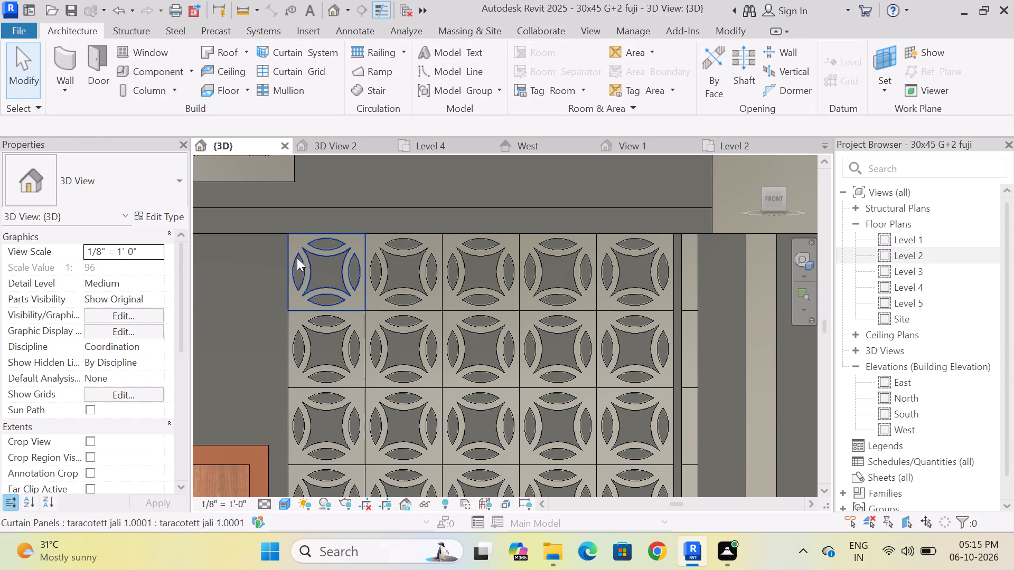
{"action": "left_click", "coordinate": [297, 258]}
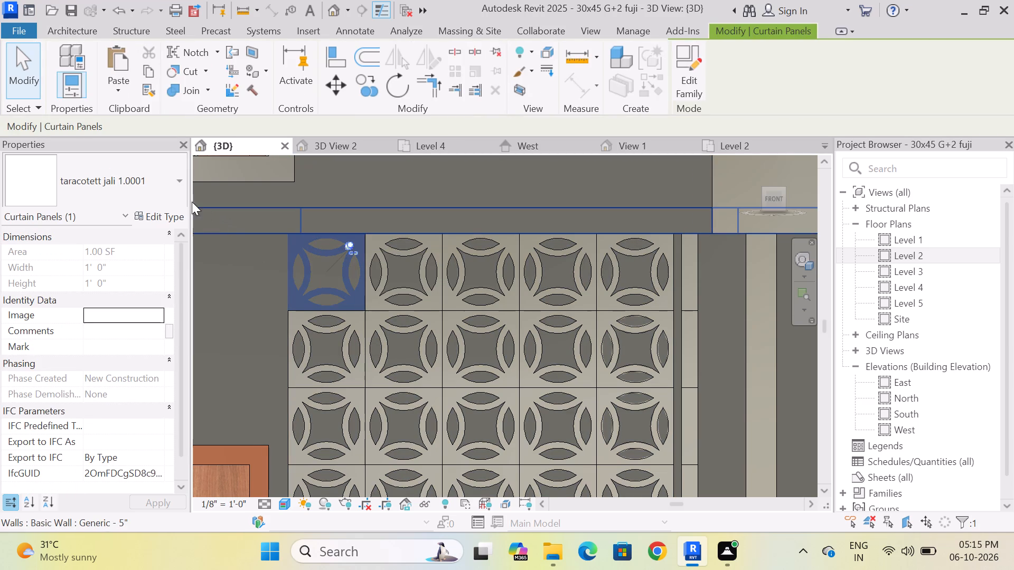
{"action": "left_click", "coordinate": [155, 215]}
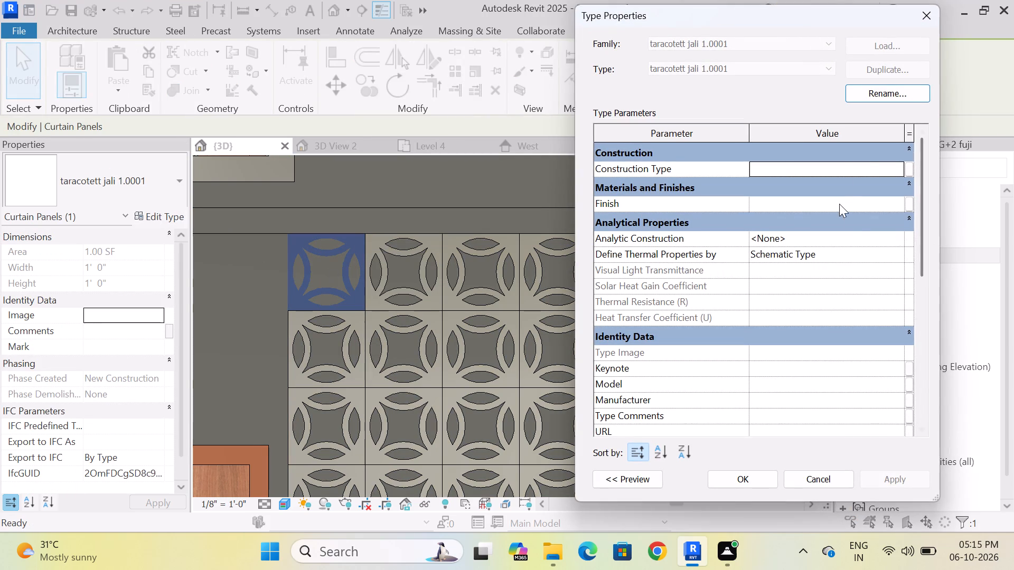
{"action": "scroll", "coordinate": [846, 163], "scroll_direction": "down", "scroll_amount": 8}
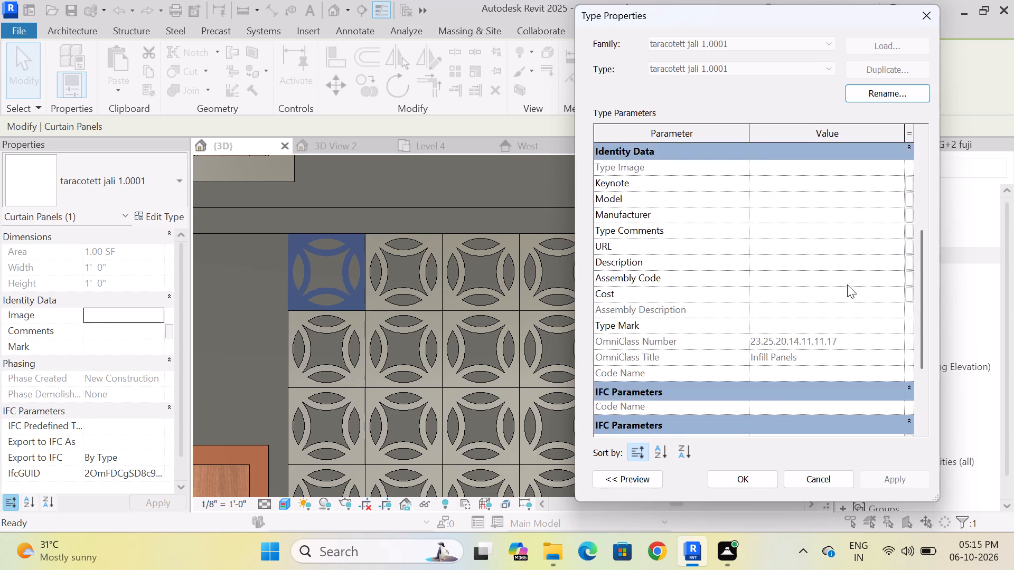
{"action": "scroll", "coordinate": [845, 306], "scroll_direction": "up", "scroll_amount": 13}
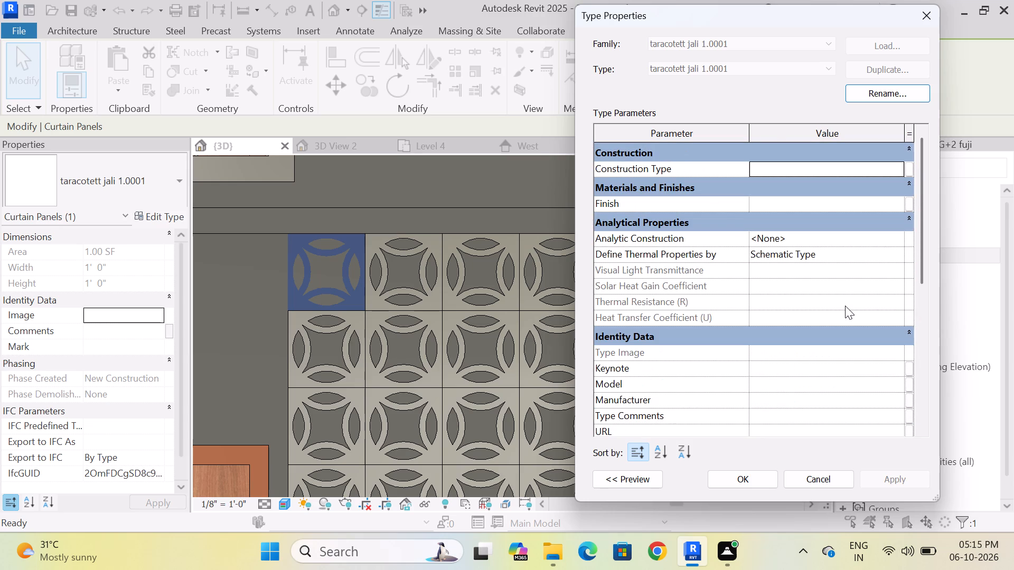
{"action": "key", "text": "Escape"}
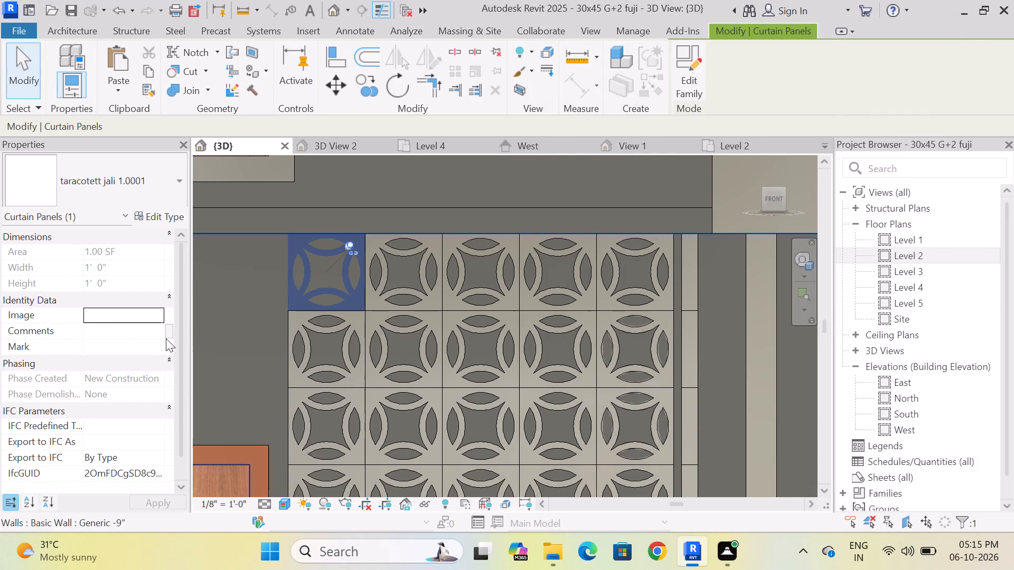
{"action": "left_click_drag", "start_coordinate": [171, 336], "coordinate": [176, 290]}
{"action": "left_click_drag", "start_coordinate": [177, 289], "coordinate": [186, 250]}
{"action": "key", "text": "Escape"}
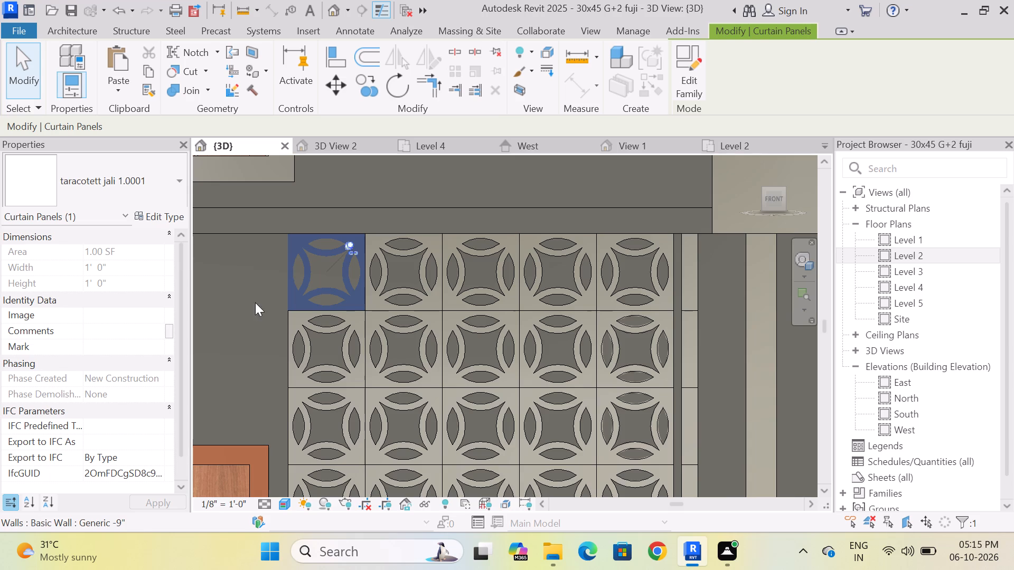
{"action": "key", "text": "Escape"}
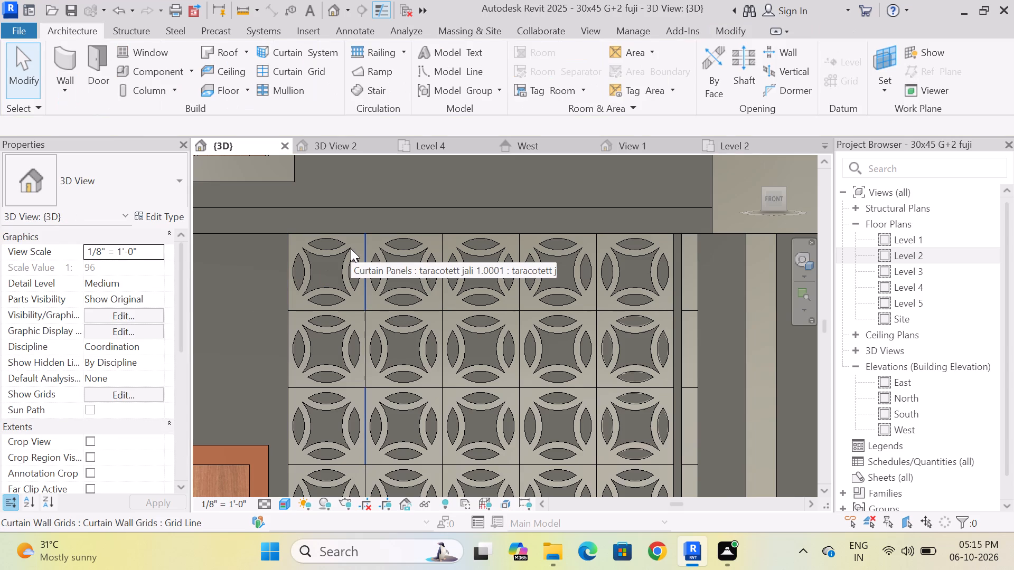
Look through the same jali panel's type parameters again, including the Analytic Construction options, and close them without changes.
{"action": "key", "text": "Tab"}
{"action": "key", "text": "Tab"}
{"action": "left_click", "coordinate": [353, 245]}
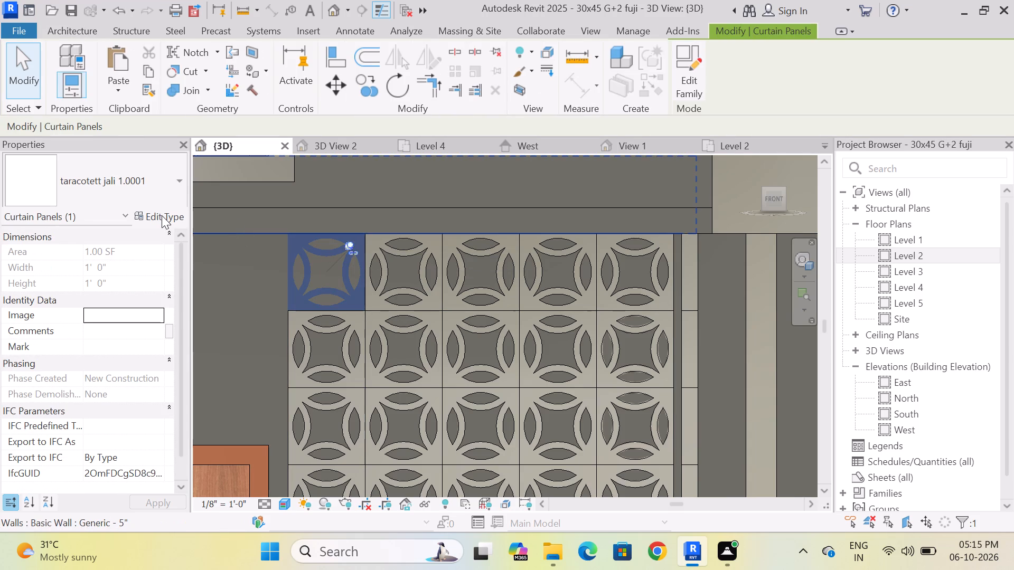
{"action": "left_click_drag", "start_coordinate": [171, 328], "coordinate": [176, 272]}
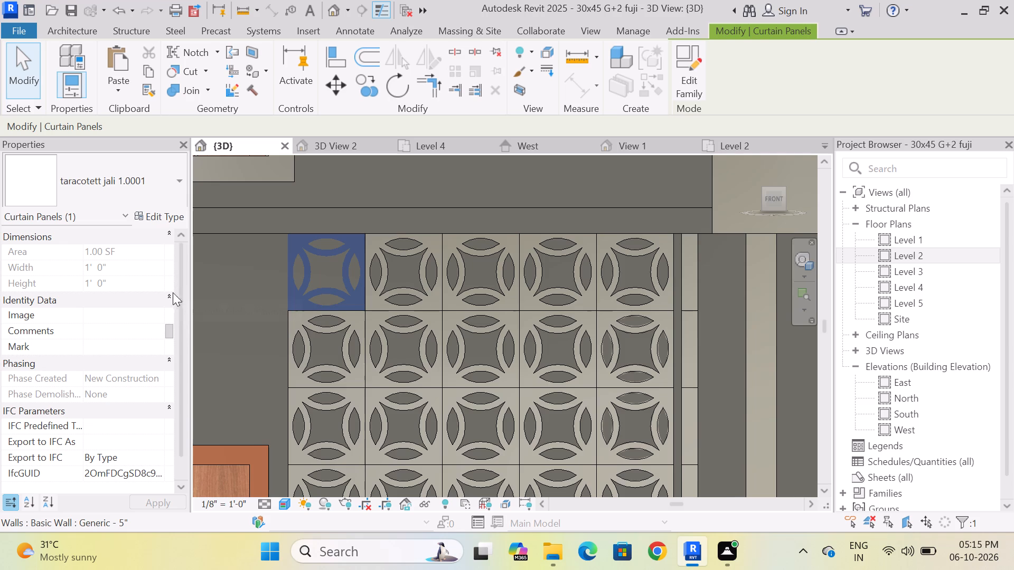
{"action": "left_click_drag", "start_coordinate": [181, 316], "coordinate": [175, 367]}
{"action": "left_click_drag", "start_coordinate": [181, 357], "coordinate": [194, 256]}
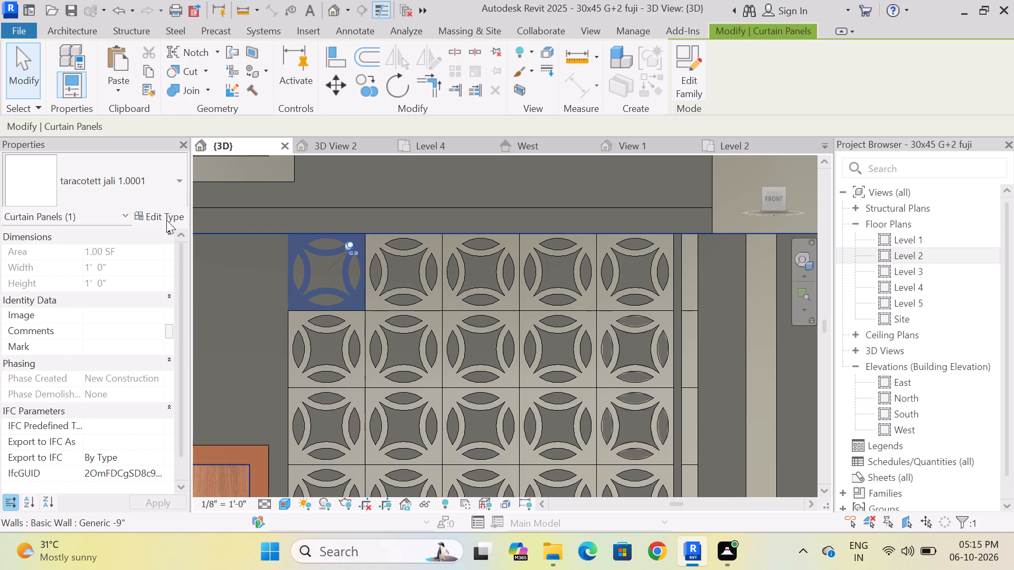
{"action": "left_click_drag", "start_coordinate": [166, 220], "coordinate": [163, 226]}
{"action": "scroll", "coordinate": [807, 264], "scroll_direction": "down", "scroll_amount": 3}
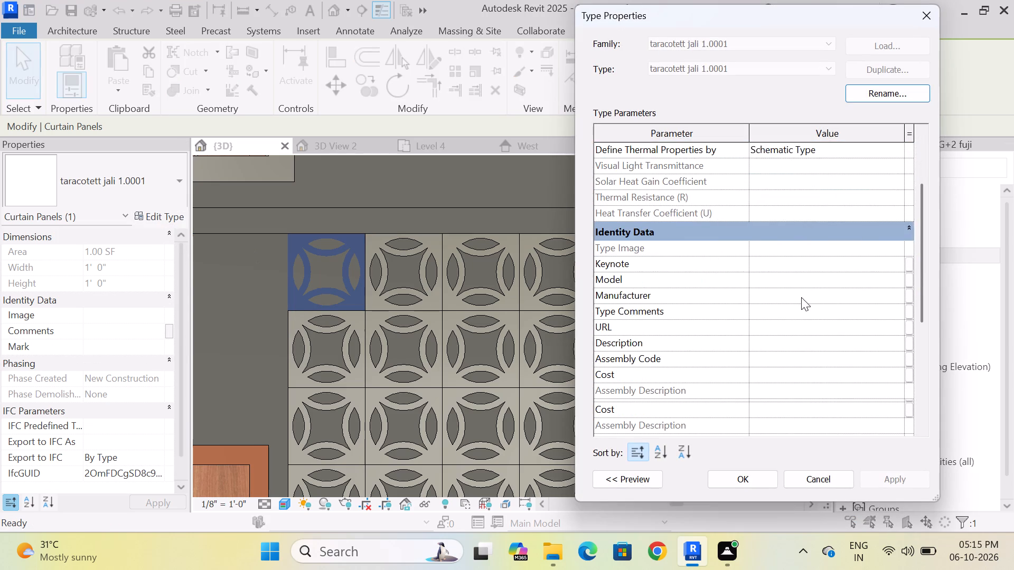
{"action": "scroll", "coordinate": [802, 298], "scroll_direction": "up", "scroll_amount": 8}
{"action": "scroll", "coordinate": [802, 298], "scroll_direction": "down", "scroll_amount": 8}
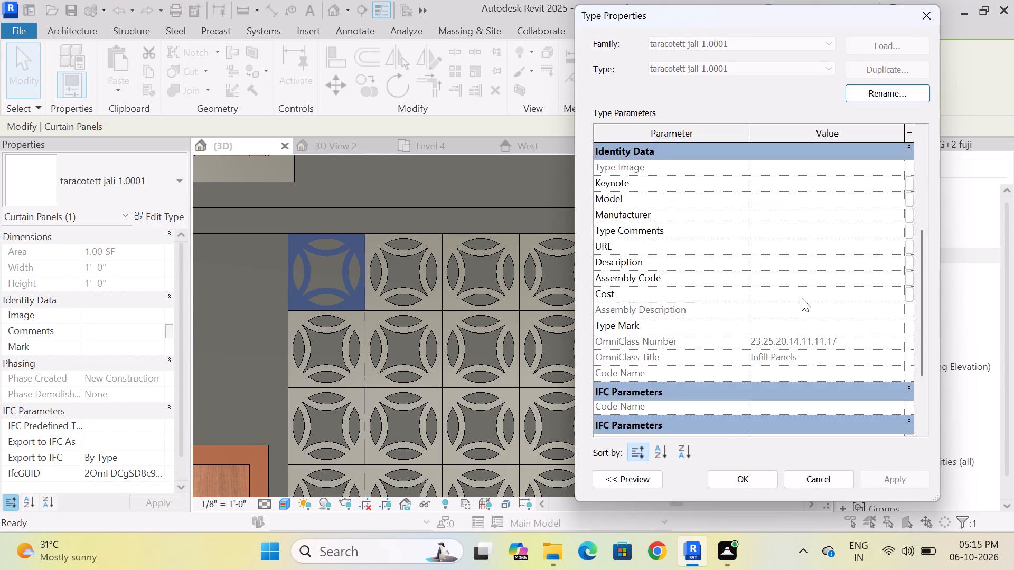
{"action": "scroll", "coordinate": [802, 298], "scroll_direction": "up", "scroll_amount": 8}
{"action": "left_click", "coordinate": [806, 241]}
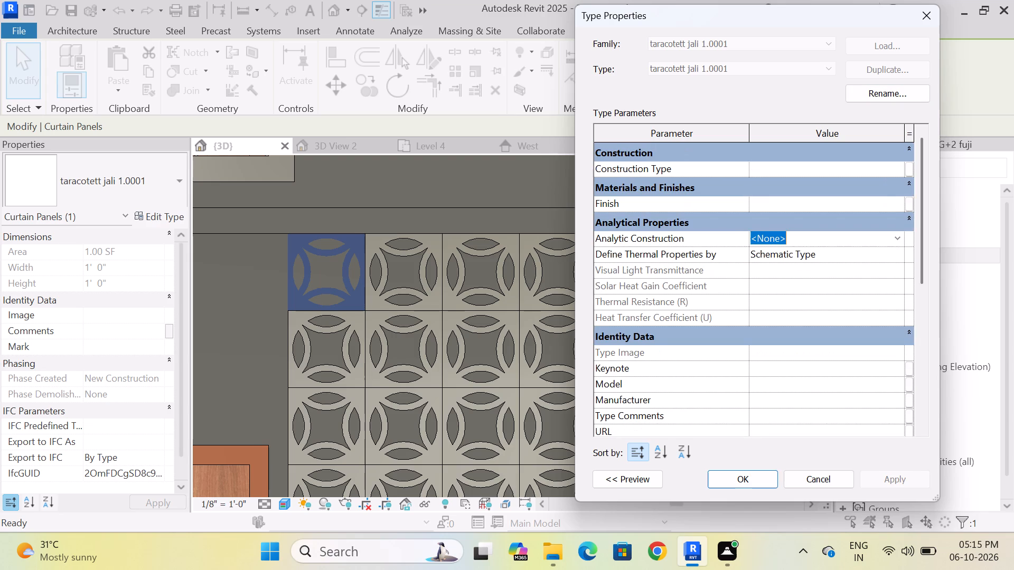
{"action": "left_click", "coordinate": [898, 237]}
{"action": "key", "text": "Escape"}
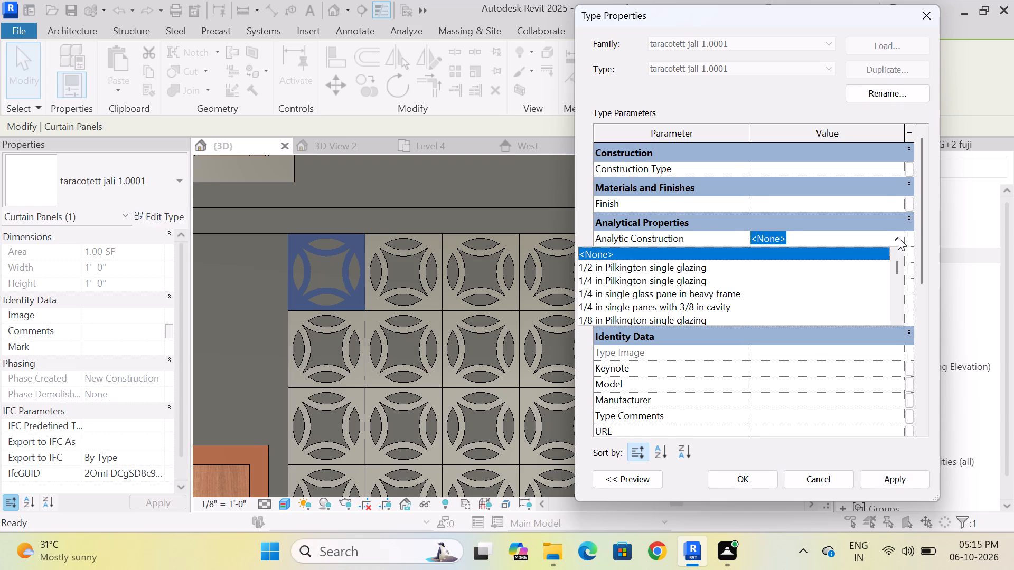
{"action": "left_click_drag", "start_coordinate": [922, 208], "coordinate": [909, 373]}
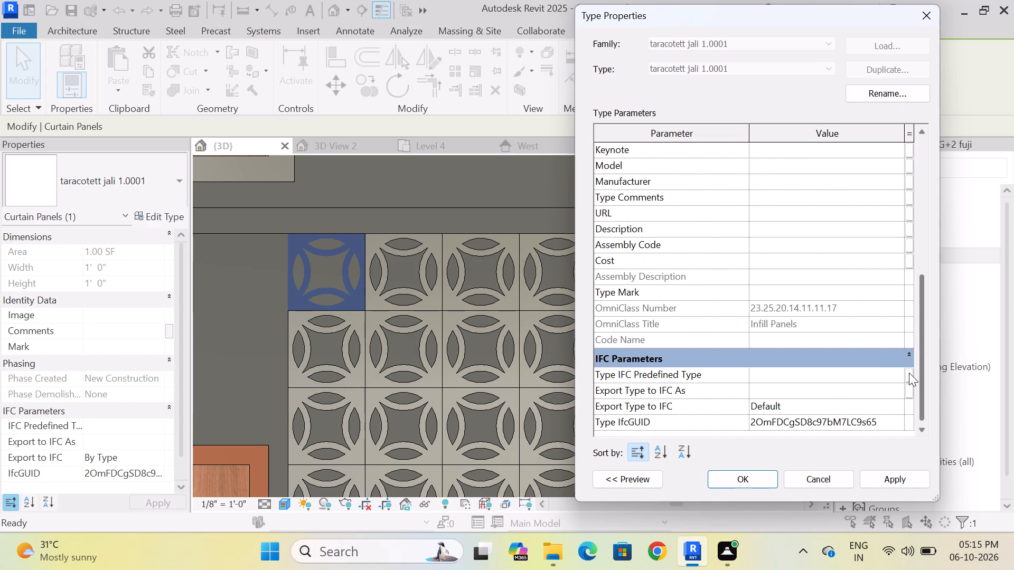
{"action": "left_click_drag", "start_coordinate": [909, 373], "coordinate": [915, 151]}
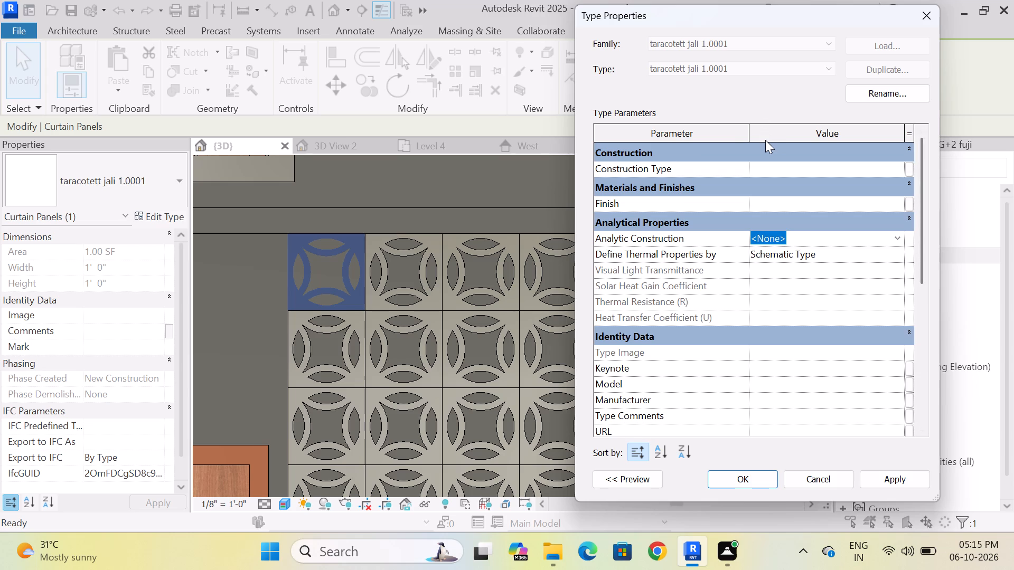
{"action": "scroll", "coordinate": [816, 315], "scroll_direction": "down", "scroll_amount": 8}
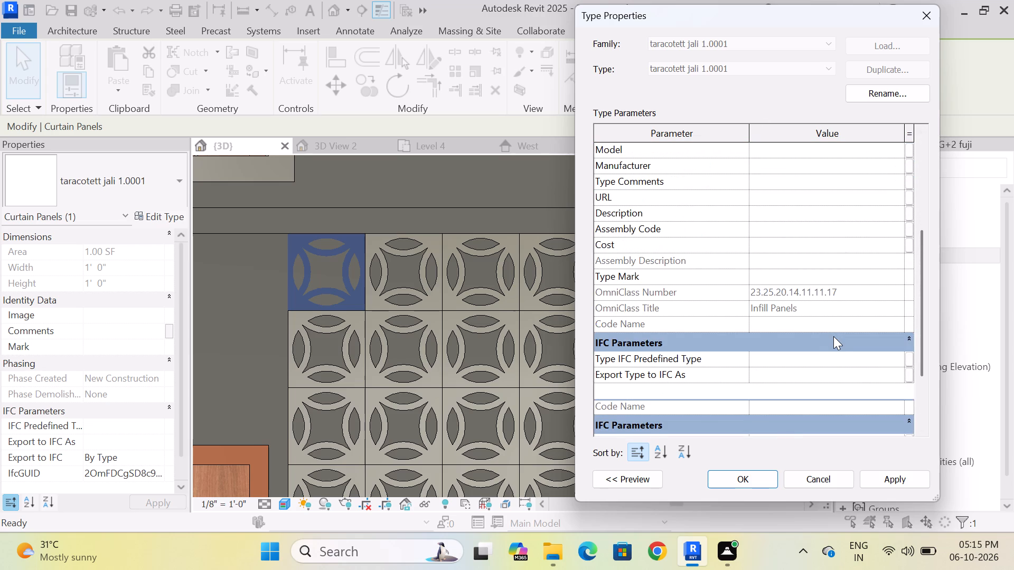
{"action": "scroll", "coordinate": [834, 336], "scroll_direction": "up", "scroll_amount": 12}
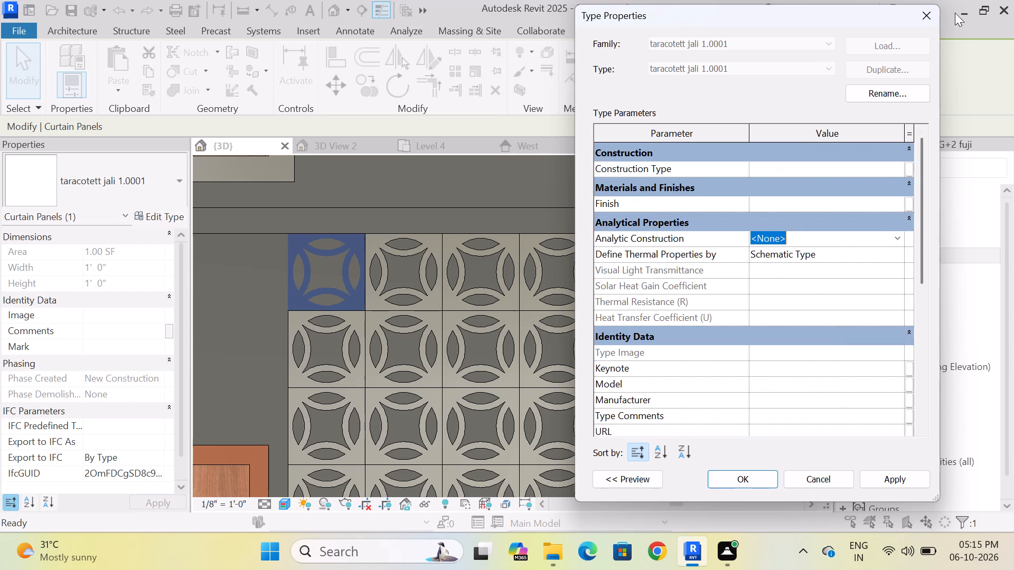
{"action": "left_click", "coordinate": [934, 13]}
{"action": "scroll", "coordinate": [504, 312], "scroll_direction": "down", "scroll_amount": 1}
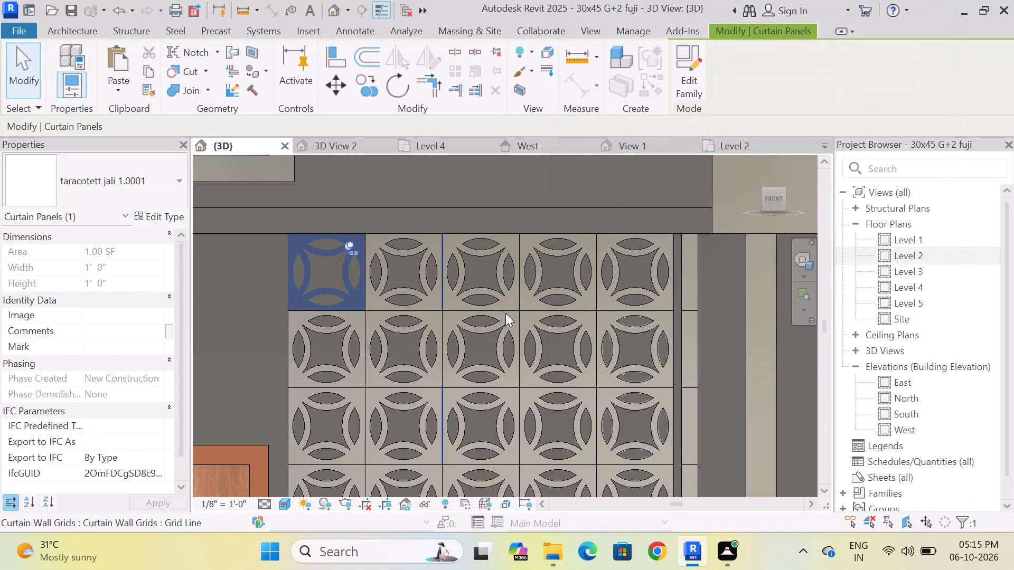
{"action": "scroll", "coordinate": [505, 313], "scroll_direction": "down", "scroll_amount": 1}
{"action": "key", "text": "Escape"}
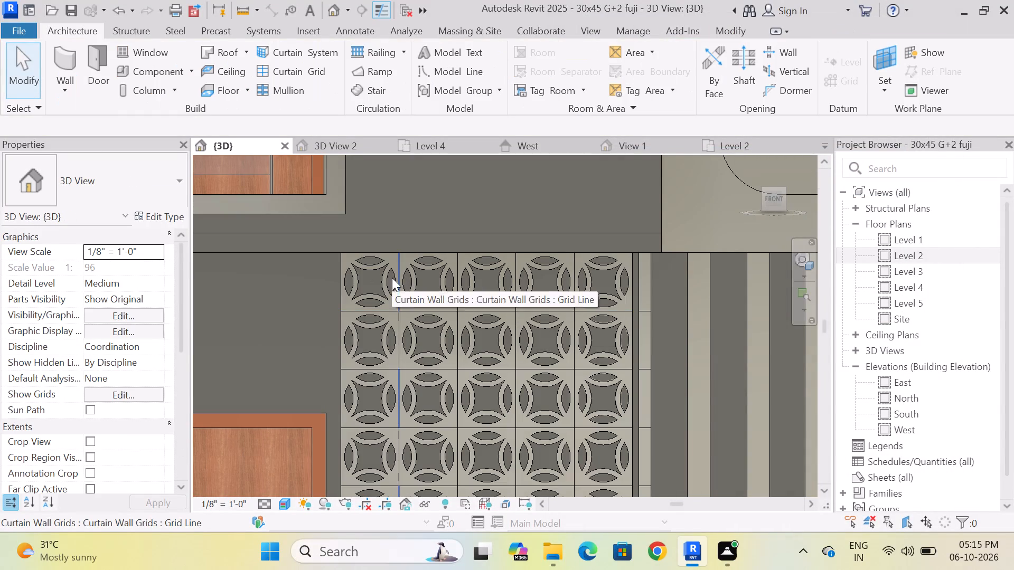
Examine the jali walls and the whole front facade in the textured 3D view.
{"action": "scroll", "coordinate": [381, 319], "scroll_direction": "up", "scroll_amount": 3}
{"action": "scroll", "coordinate": [524, 329], "scroll_direction": "down", "scroll_amount": 4}
{"action": "scroll", "coordinate": [495, 370], "scroll_direction": "up", "scroll_amount": 1}
{"action": "scroll", "coordinate": [459, 343], "scroll_direction": "down", "scroll_amount": 5}
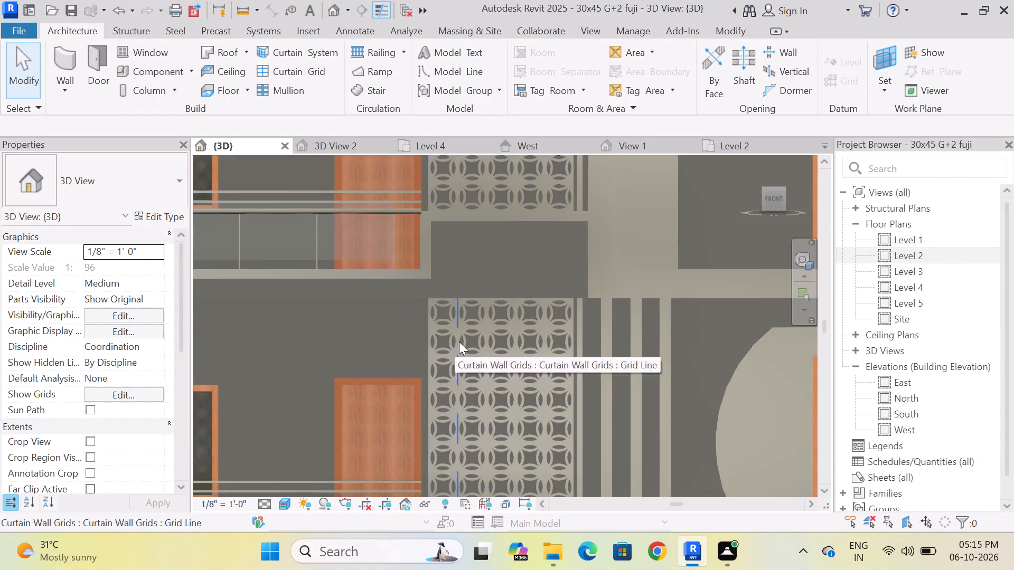
{"action": "scroll", "coordinate": [459, 341], "scroll_direction": "down", "scroll_amount": 8}
{"action": "scroll", "coordinate": [476, 398], "scroll_direction": "down", "scroll_amount": 2}
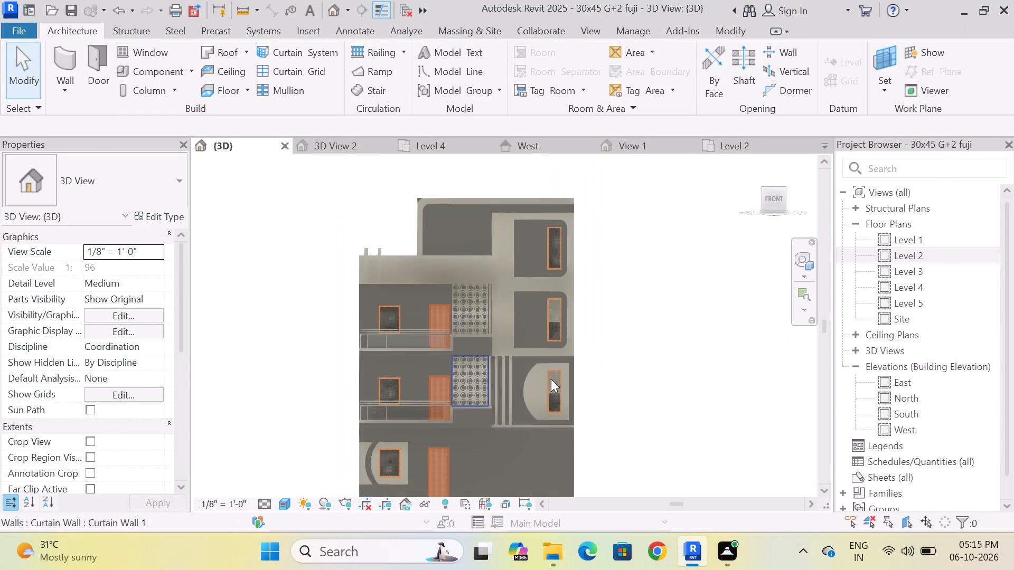
{"action": "scroll", "coordinate": [541, 320], "scroll_direction": "down", "scroll_amount": 3}
{"action": "scroll", "coordinate": [526, 426], "scroll_direction": "up", "scroll_amount": 3}
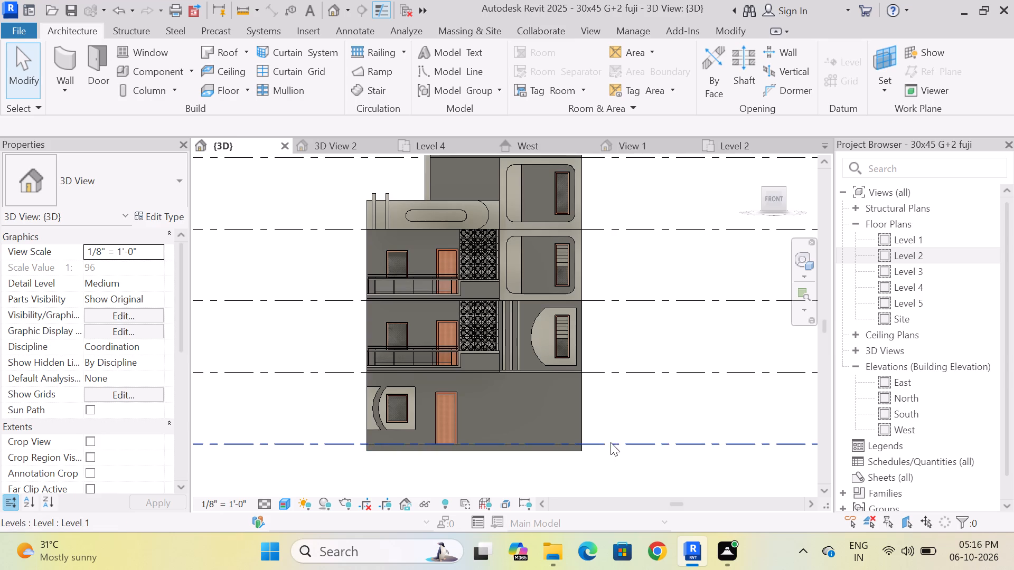
{"action": "scroll", "coordinate": [502, 420], "scroll_direction": "up", "scroll_amount": 3}
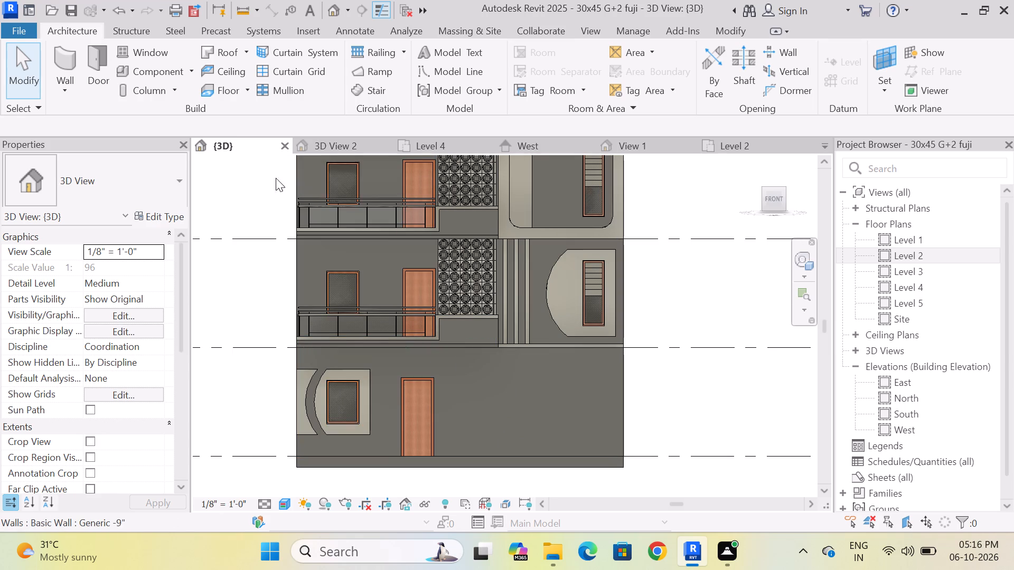
Edit the facade's in-place generic model, start a new extrusion and pick the ground-floor front wall face as its work plane.
{"action": "left_click", "coordinate": [433, 218]}
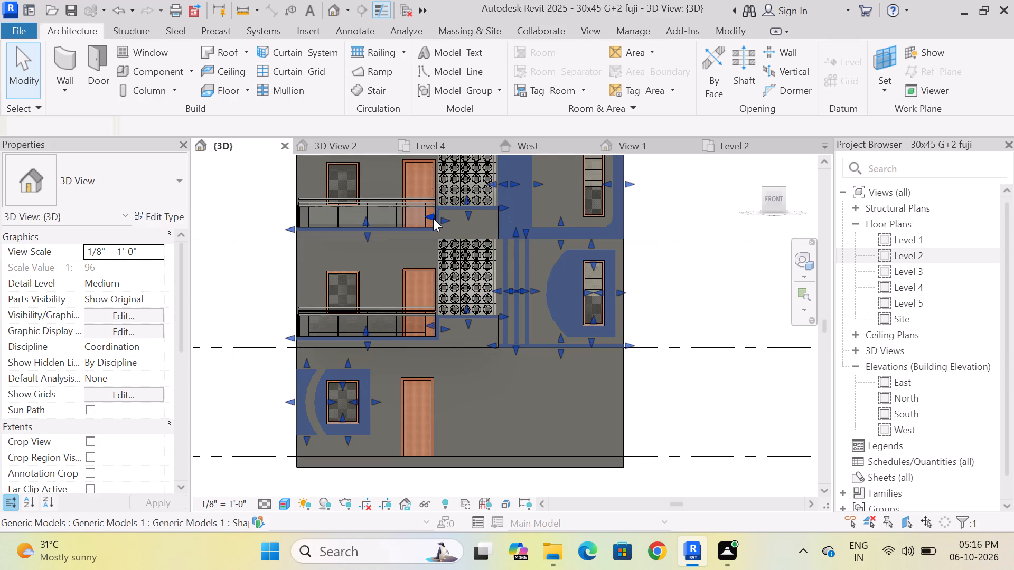
{"action": "left_click", "coordinate": [686, 74]}
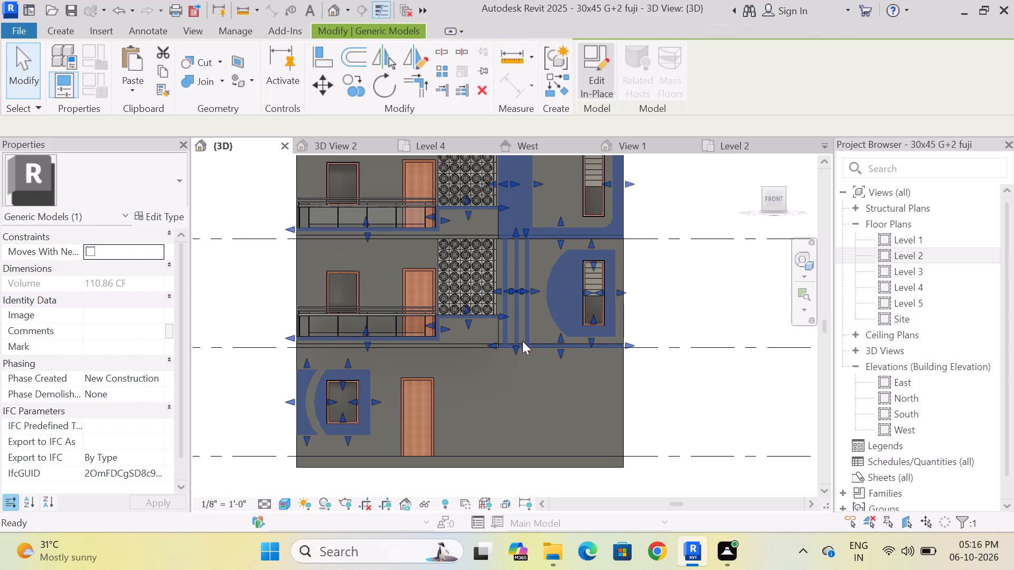
{"action": "left_click", "coordinate": [57, 33]}
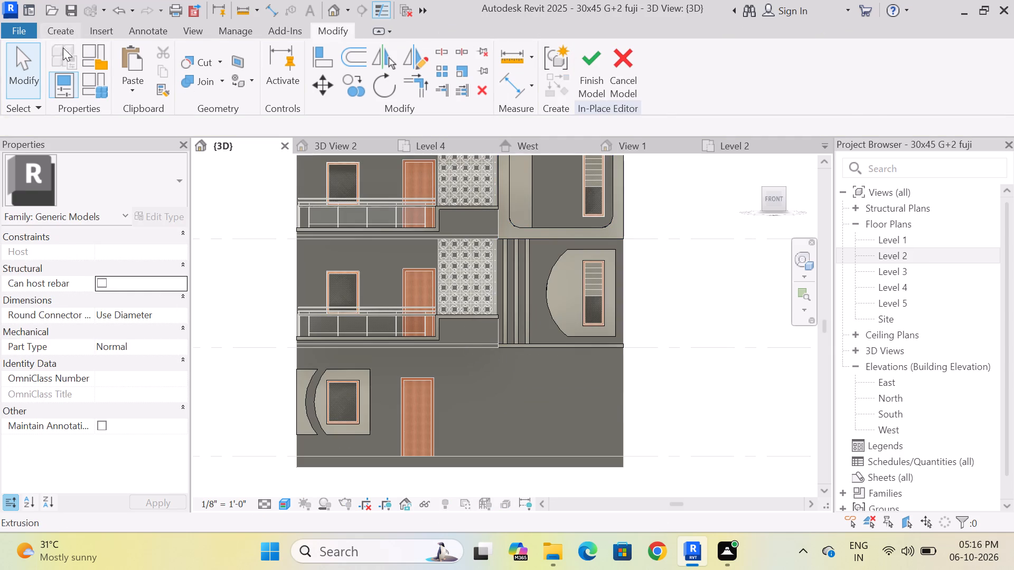
{"action": "left_click", "coordinate": [135, 70]}
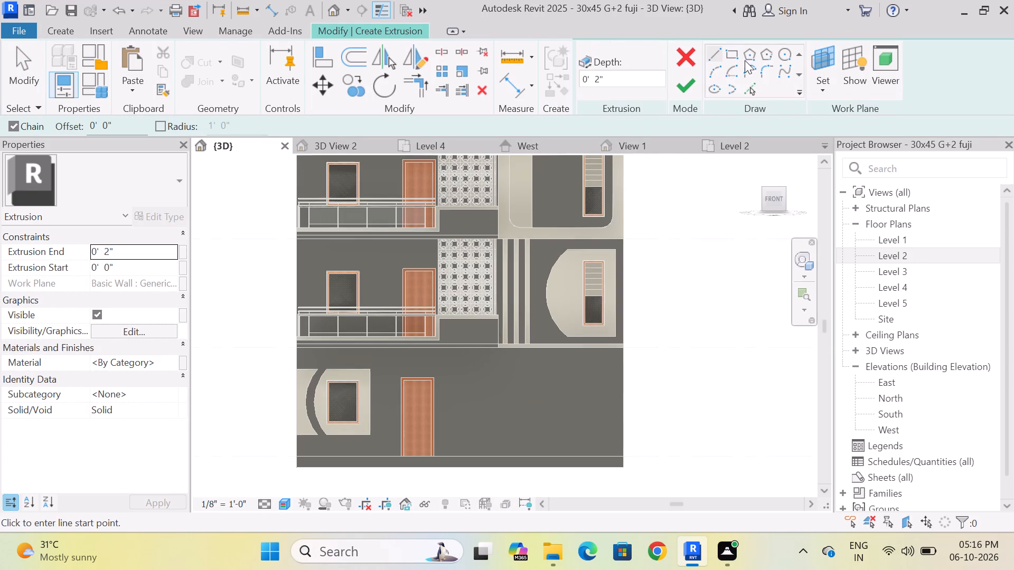
{"action": "left_click", "coordinate": [821, 70]}
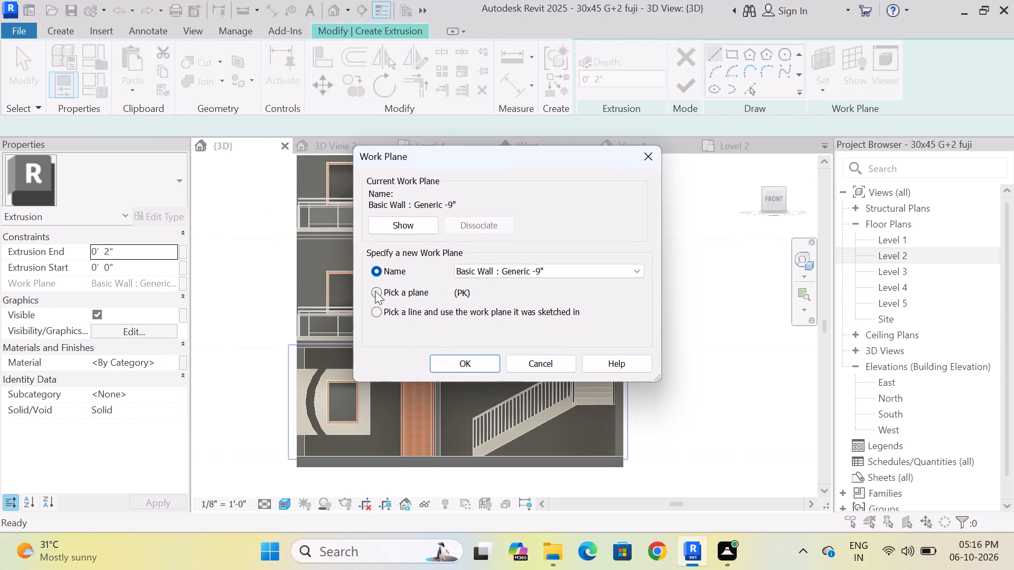
{"action": "left_click", "coordinate": [375, 291]}
{"action": "left_click", "coordinate": [481, 365]}
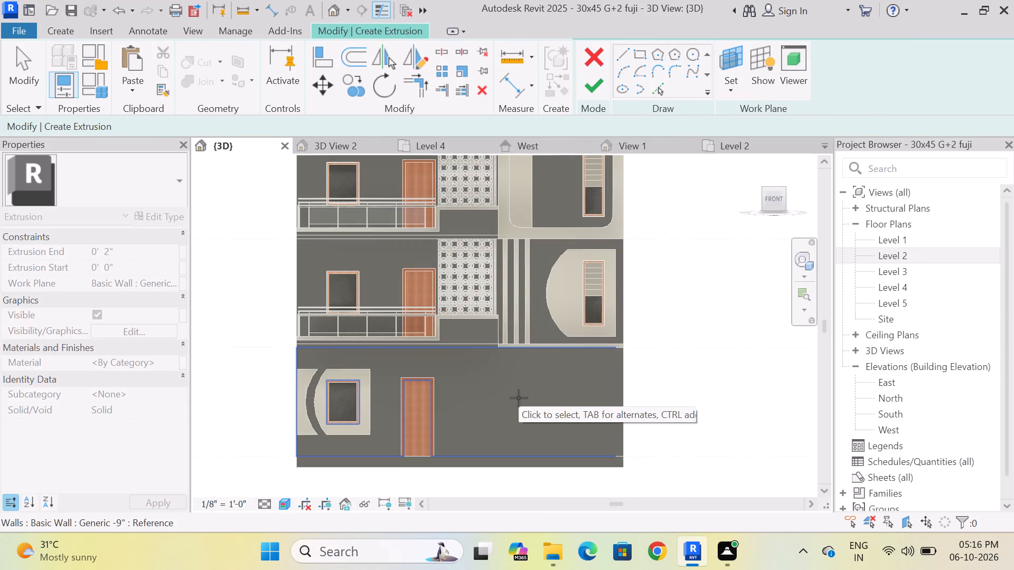
{"action": "left_click", "coordinate": [519, 398]}
{"action": "scroll", "coordinate": [493, 377], "scroll_direction": "down", "scroll_amount": 2}
{"action": "scroll", "coordinate": [500, 385], "scroll_direction": "up", "scroll_amount": 7}
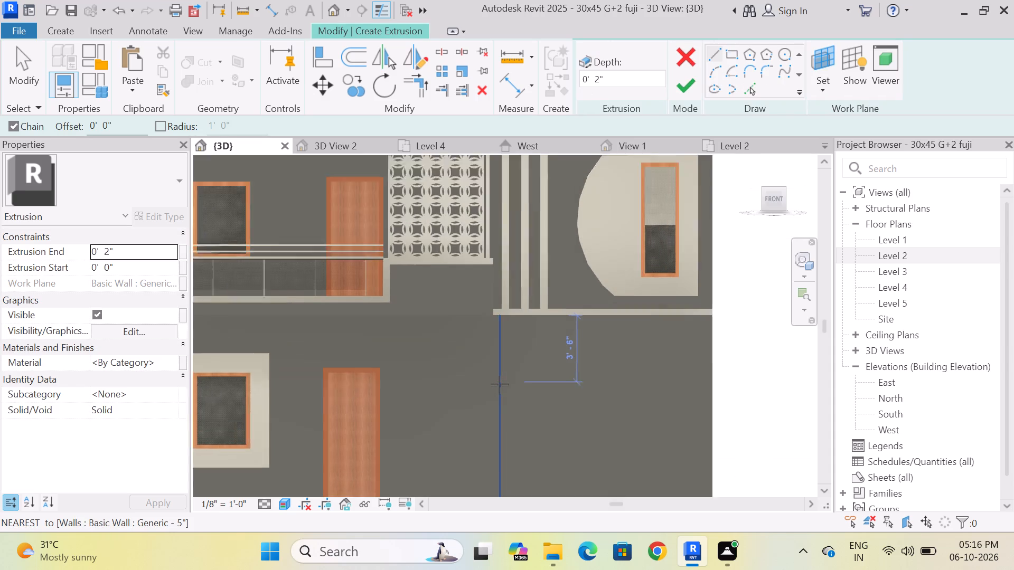
After checking the reference model's 3D View 2, sketch a rectangle about 3'-0" by 7'-3" beside the ground-floor door, down to Level 1.
{"action": "left_click", "coordinate": [341, 145]}
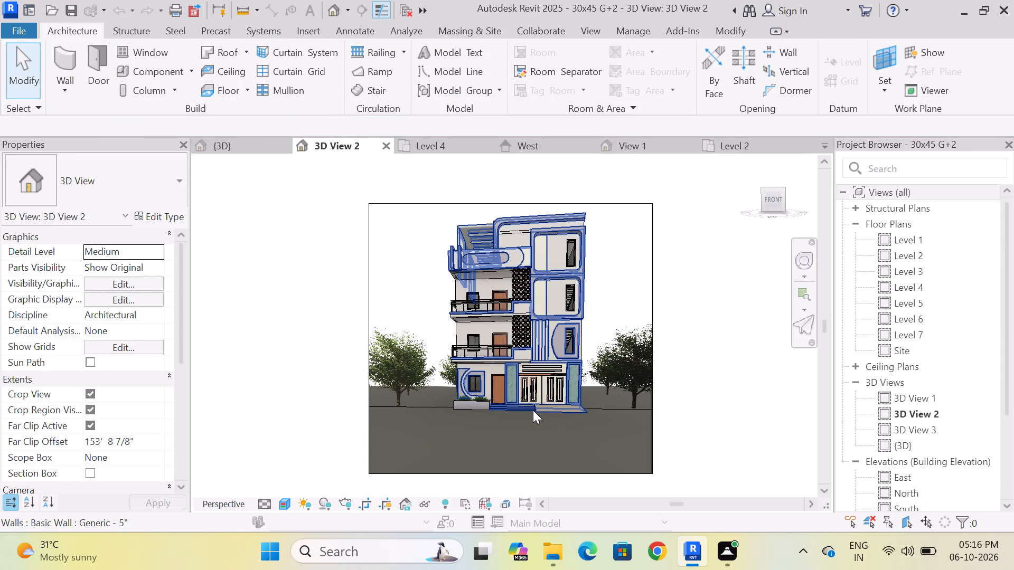
{"action": "left_click", "coordinate": [243, 144]}
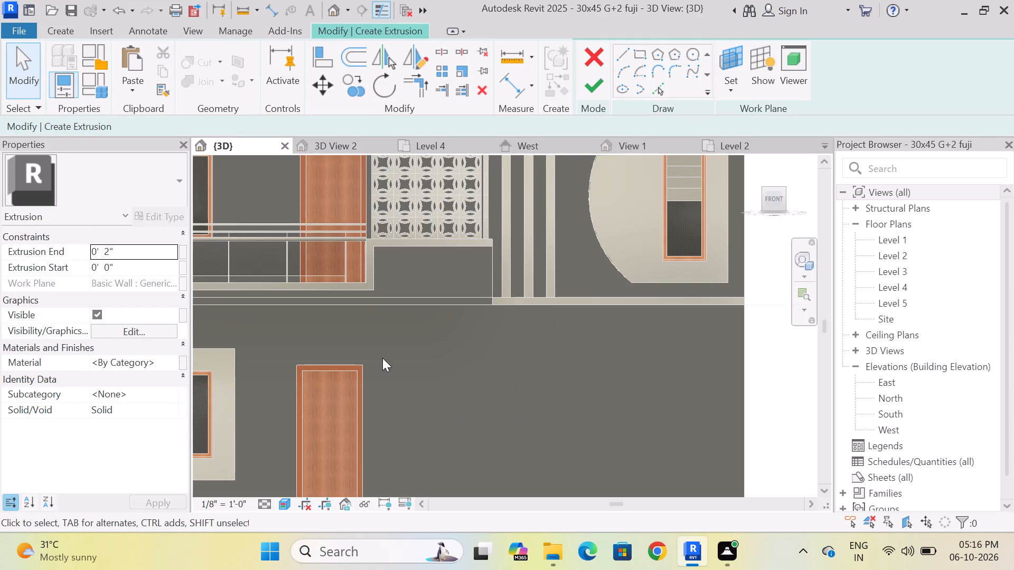
{"action": "left_click", "coordinate": [637, 52]}
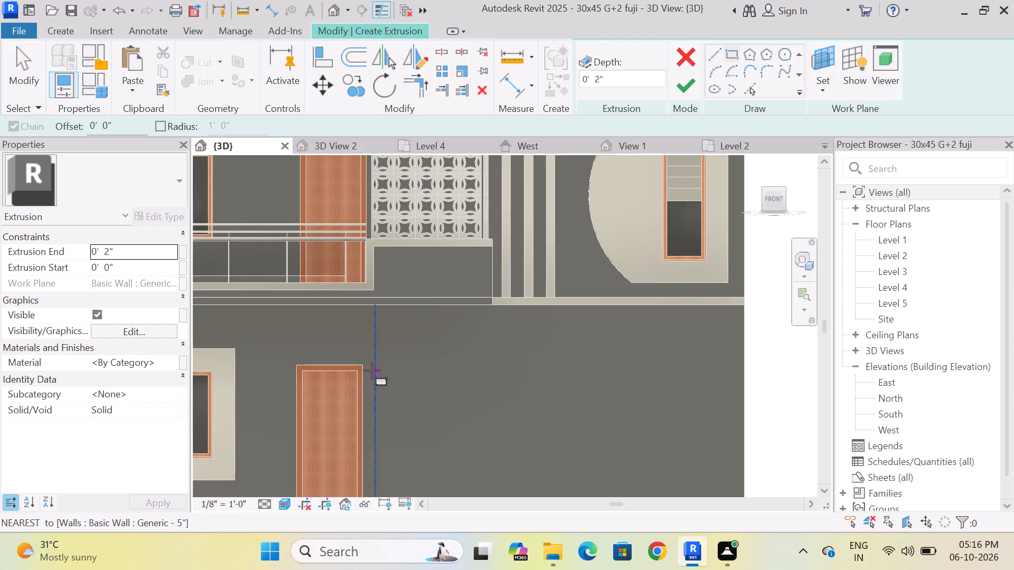
{"action": "left_click", "coordinate": [366, 366]}
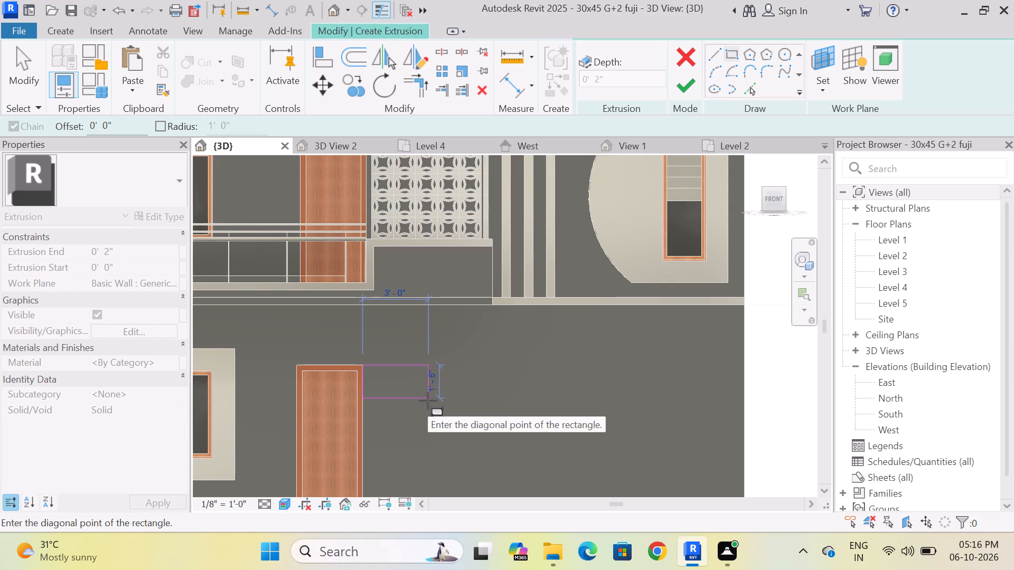
{"action": "scroll", "coordinate": [428, 401], "scroll_direction": "down", "scroll_amount": 7}
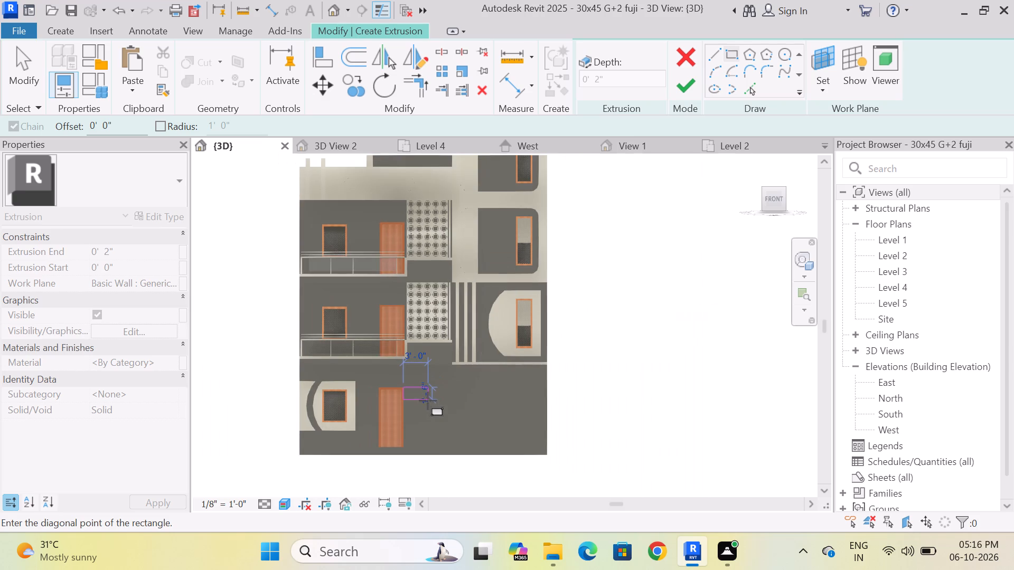
{"action": "scroll", "coordinate": [426, 441], "scroll_direction": "up", "scroll_amount": 6}
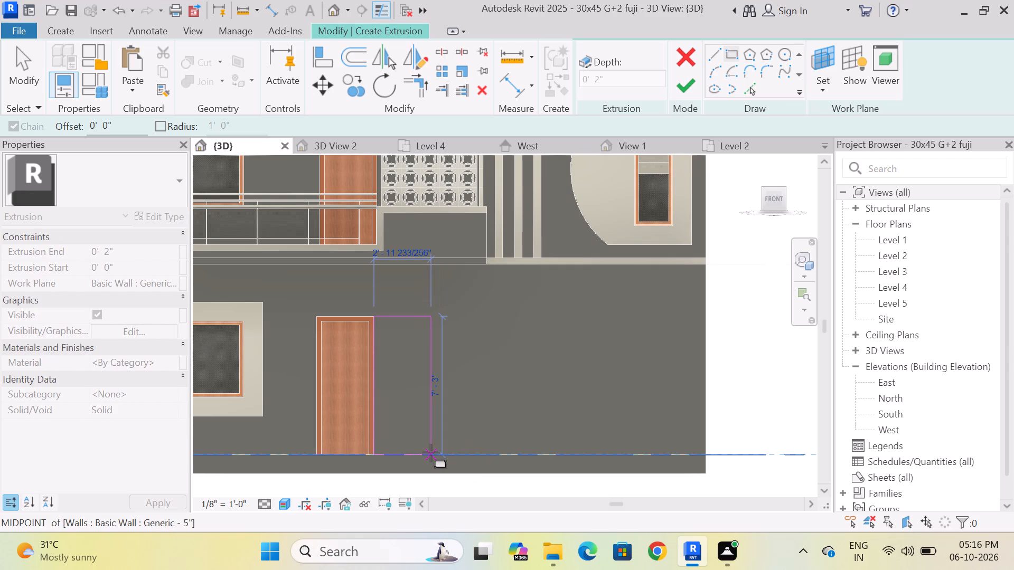
{"action": "scroll", "coordinate": [431, 453], "scroll_direction": "up", "scroll_amount": 5}
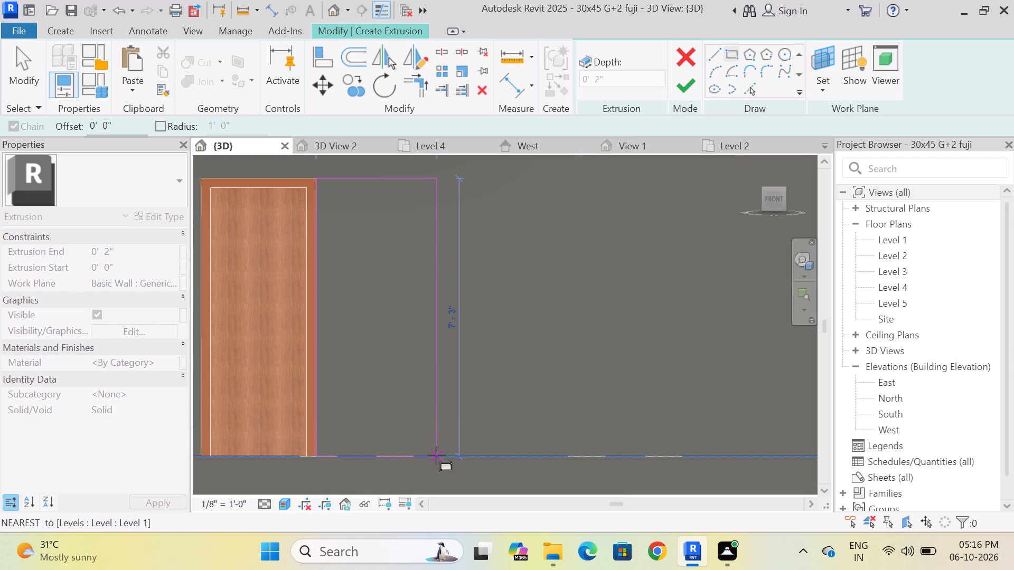
{"action": "scroll", "coordinate": [437, 455], "scroll_direction": "down", "scroll_amount": 3}
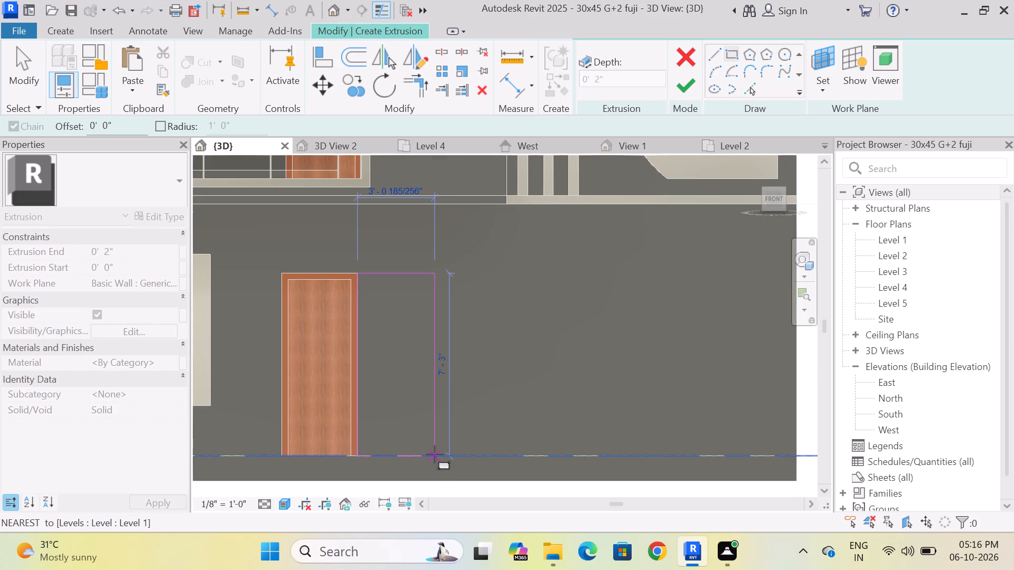
{"action": "left_click", "coordinate": [435, 454]}
{"action": "key", "text": "Escape"}
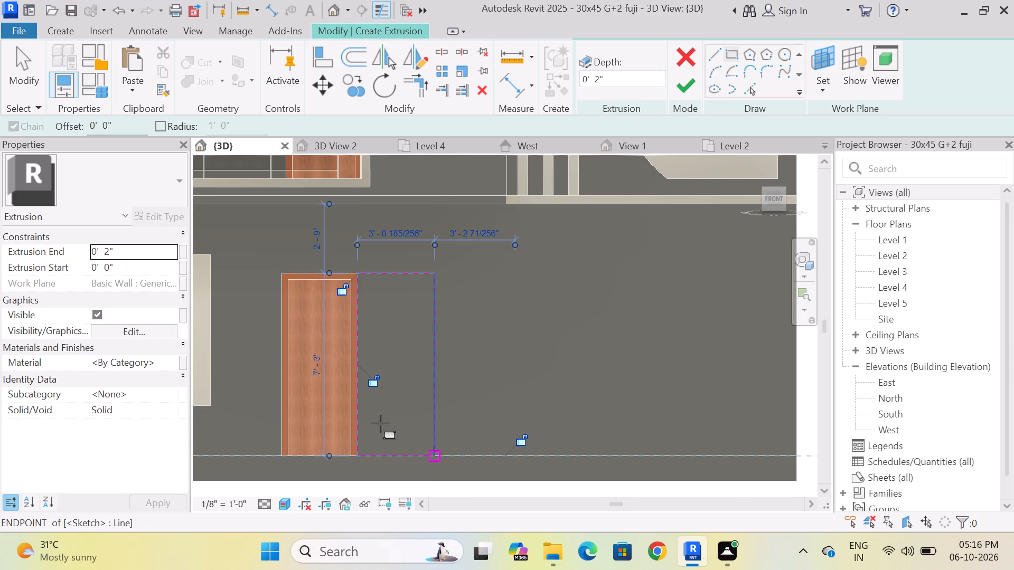
{"action": "scroll", "coordinate": [380, 424], "scroll_direction": "down", "scroll_amount": 7}
{"action": "scroll", "coordinate": [395, 381], "scroll_direction": "up", "scroll_amount": 6}
{"action": "key", "text": "Escape"}
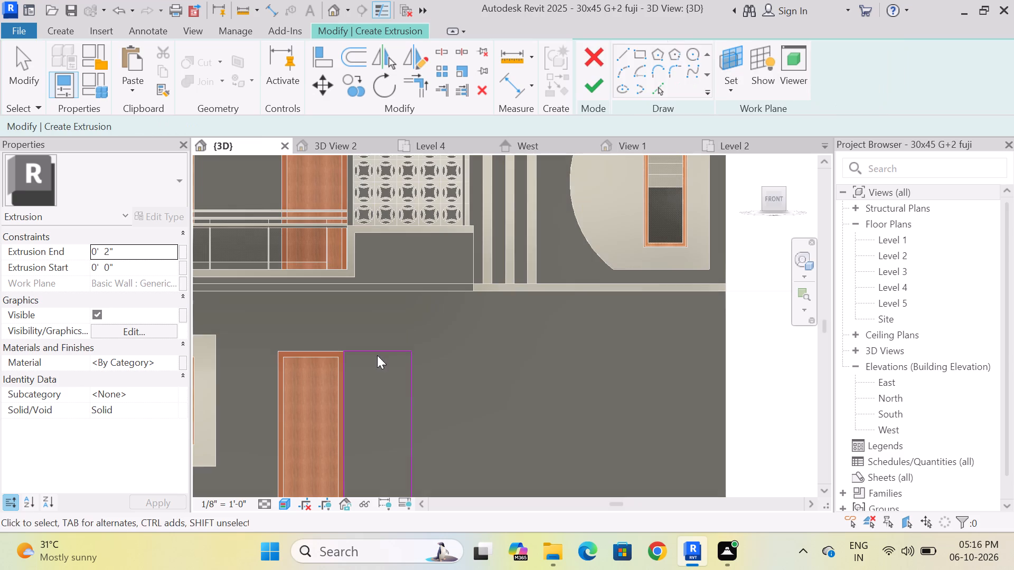
Switch the 3D view to the hidden line visual style.
{"action": "left_click", "coordinate": [283, 500]}
{"action": "left_click", "coordinate": [315, 426]}
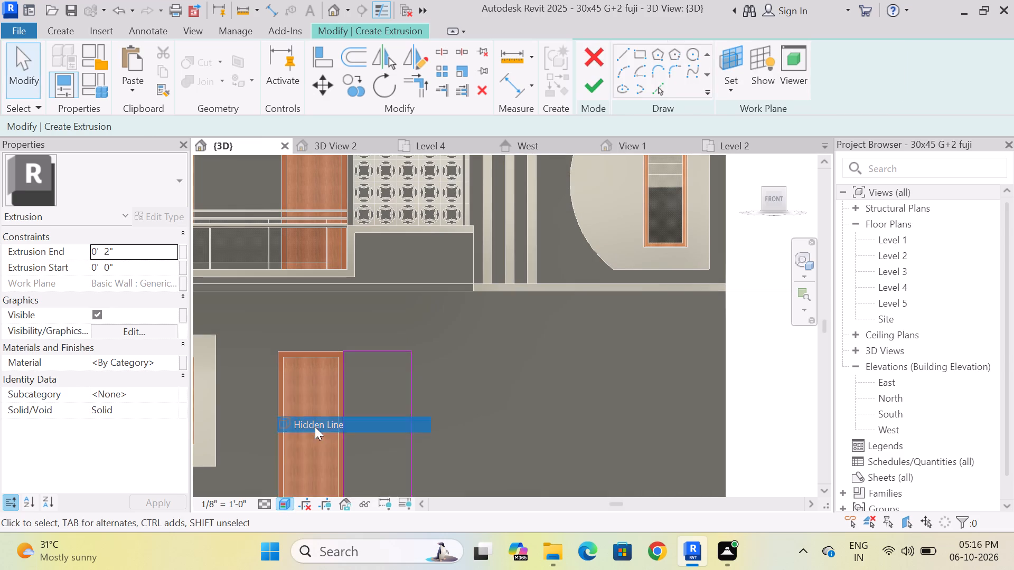
Stretch the rectangle's top edge up to the Level 2 line.
{"action": "scroll", "coordinate": [397, 377], "scroll_direction": "down", "scroll_amount": 3}
{"action": "scroll", "coordinate": [380, 391], "scroll_direction": "up", "scroll_amount": 3}
{"action": "left_click_drag", "start_coordinate": [383, 348], "coordinate": [388, 321]}
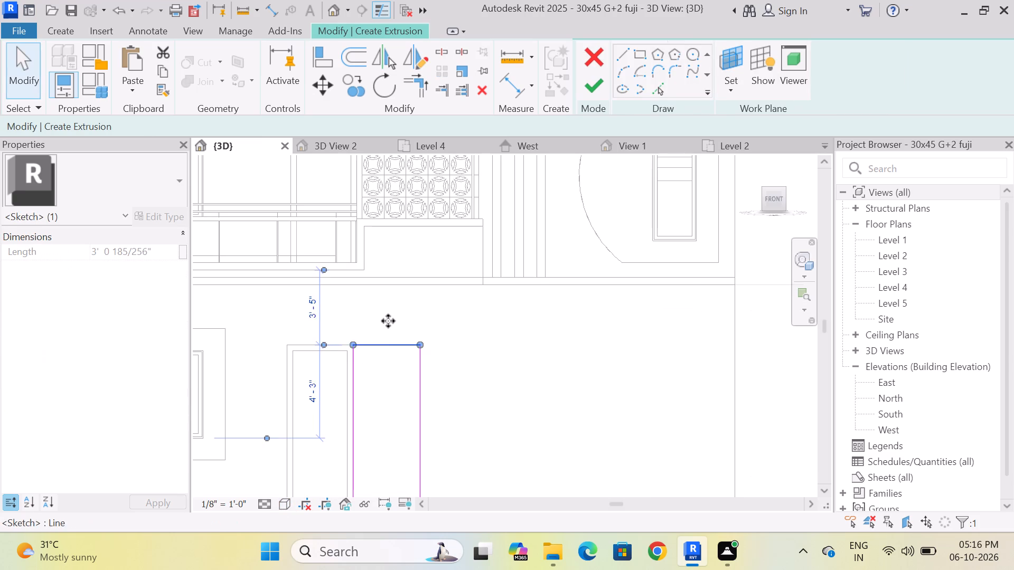
{"action": "left_click_drag", "start_coordinate": [388, 321], "coordinate": [386, 289]}
{"action": "scroll", "coordinate": [397, 339], "scroll_direction": "down", "scroll_amount": 3}
{"action": "key", "text": "Escape"}
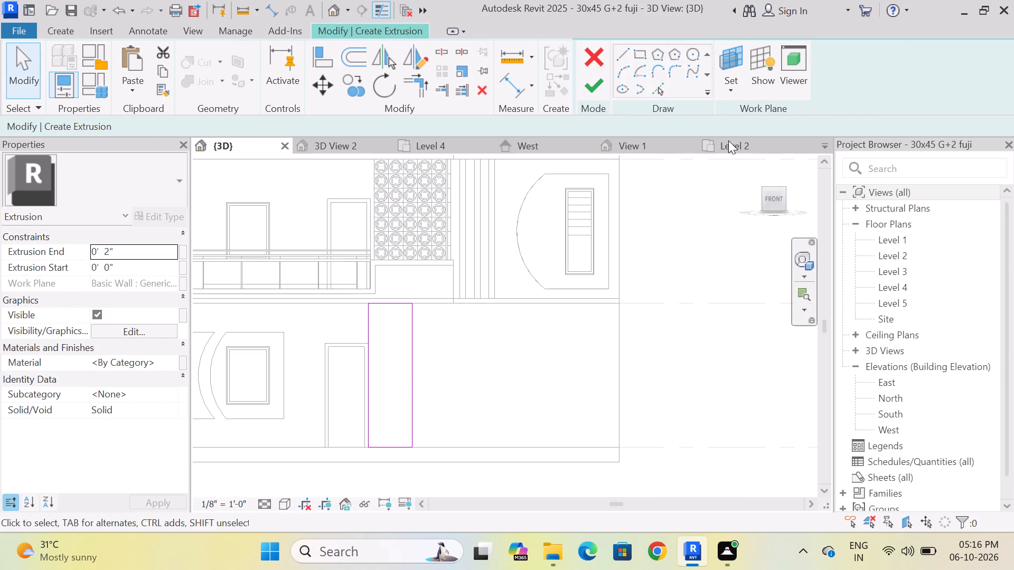
Sketch a second rectangle offset 4" inside the tall rectangle beside the door to form a frame profile.
{"action": "left_click", "coordinate": [644, 48]}
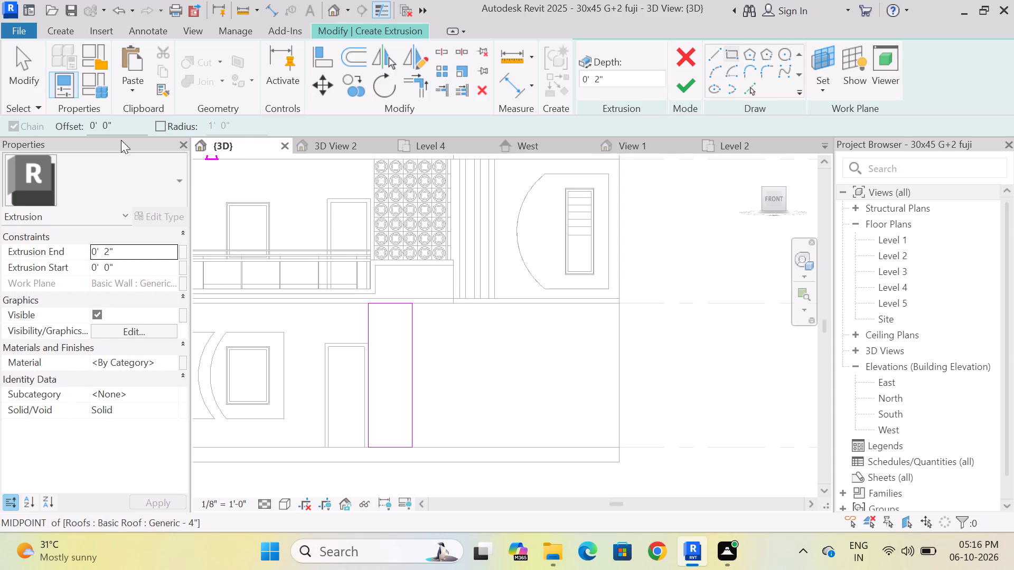
{"action": "left_click", "coordinate": [121, 124]}
{"action": "key", "text": "BackSpace"}
{"action": "key", "text": "BackSpace"}
{"action": "key", "text": "4"}
{"action": "key", "text": "Return"}
{"action": "left_click", "coordinate": [413, 299]}
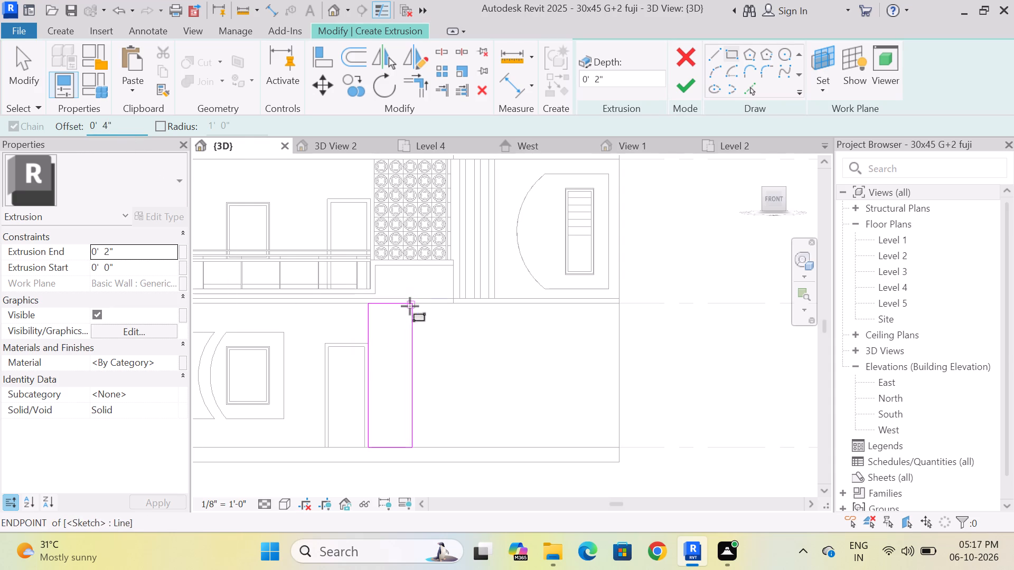
{"action": "key", "text": "space"}
{"action": "scroll", "coordinate": [379, 448], "scroll_direction": "up", "scroll_amount": 4}
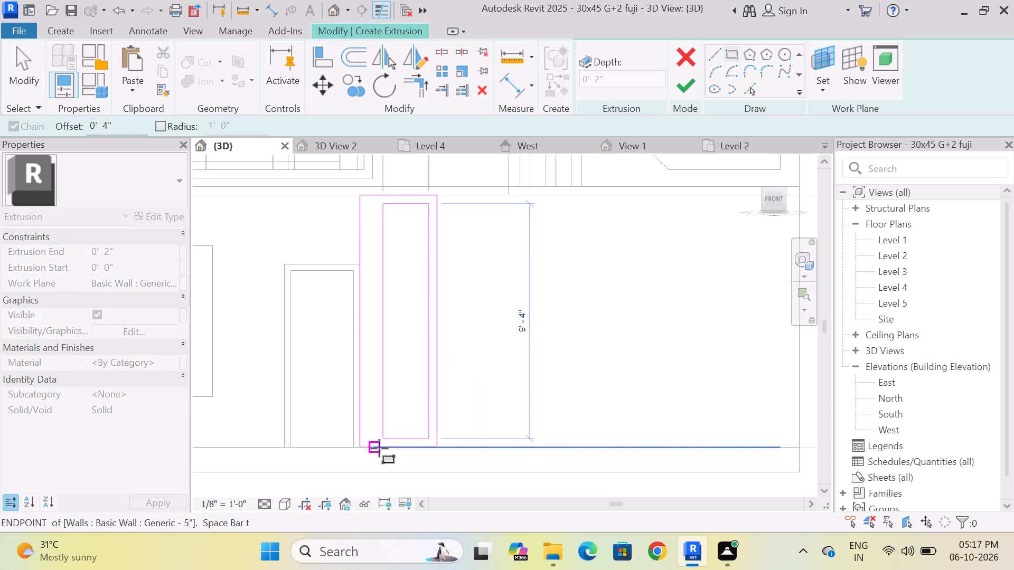
{"action": "scroll", "coordinate": [379, 448], "scroll_direction": "up", "scroll_amount": 3}
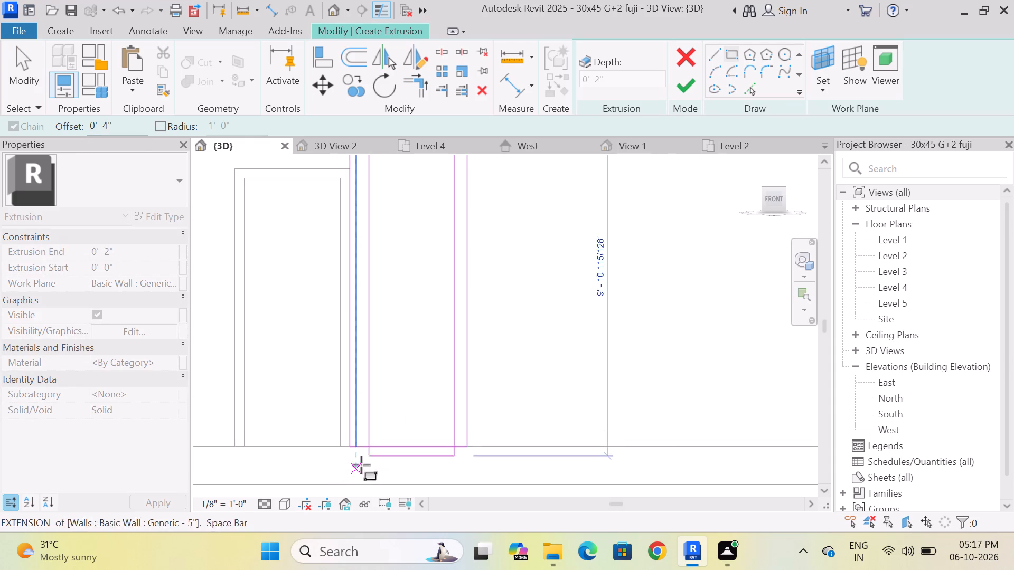
{"action": "left_click", "coordinate": [349, 448]}
{"action": "key", "text": "Escape"}
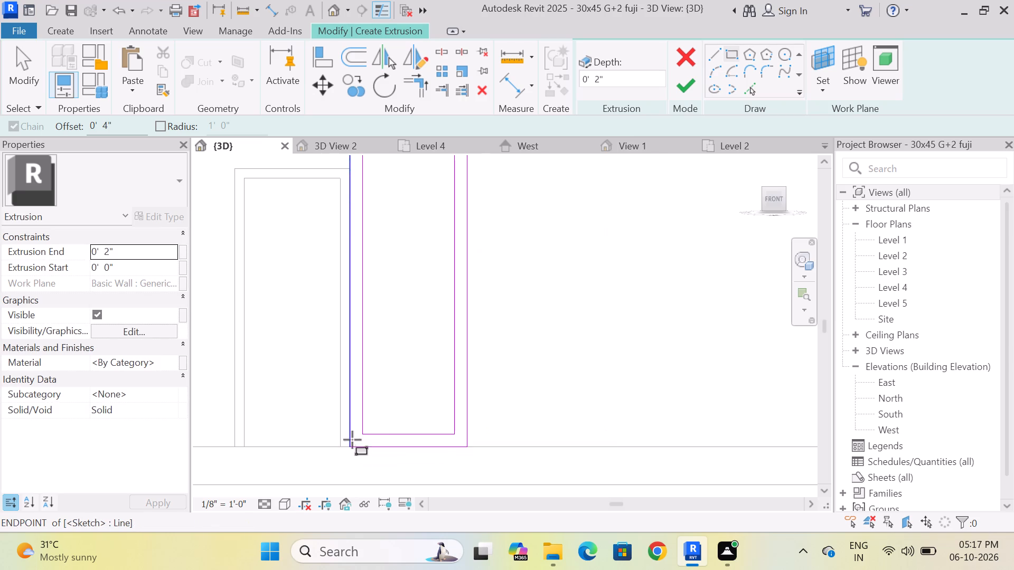
{"action": "scroll", "coordinate": [359, 430], "scroll_direction": "down", "scroll_amount": 8}
{"action": "key", "text": "Escape"}
{"action": "scroll", "coordinate": [507, 360], "scroll_direction": "down", "scroll_amount": 4}
{"action": "scroll", "coordinate": [418, 378], "scroll_direction": "up", "scroll_amount": 6}
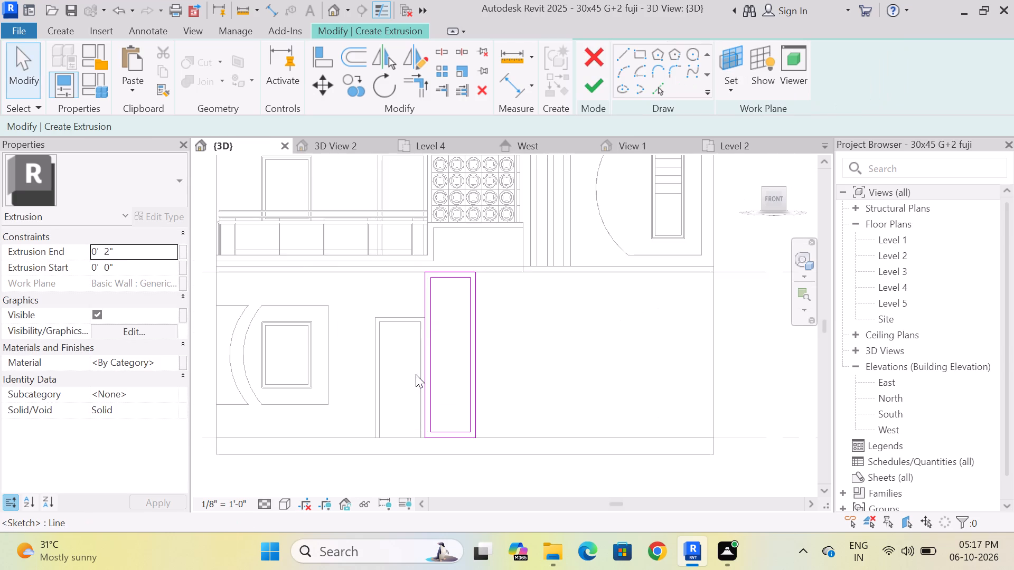
{"action": "key", "text": "Escape"}
Copy both frame rectangles about 14'-2" across so the copy sits against the ground-floor facade's far edge, aligned with Level 2.
{"action": "left_click_drag", "start_coordinate": [396, 245], "coordinate": [543, 495]}
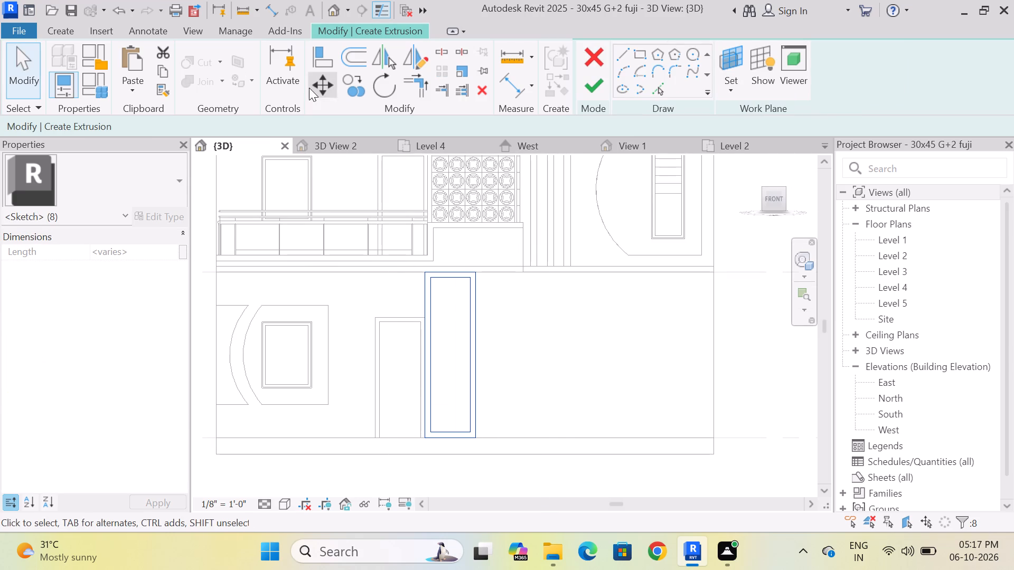
{"action": "left_click", "coordinate": [348, 84]}
{"action": "scroll", "coordinate": [530, 294], "scroll_direction": "up", "scroll_amount": 3}
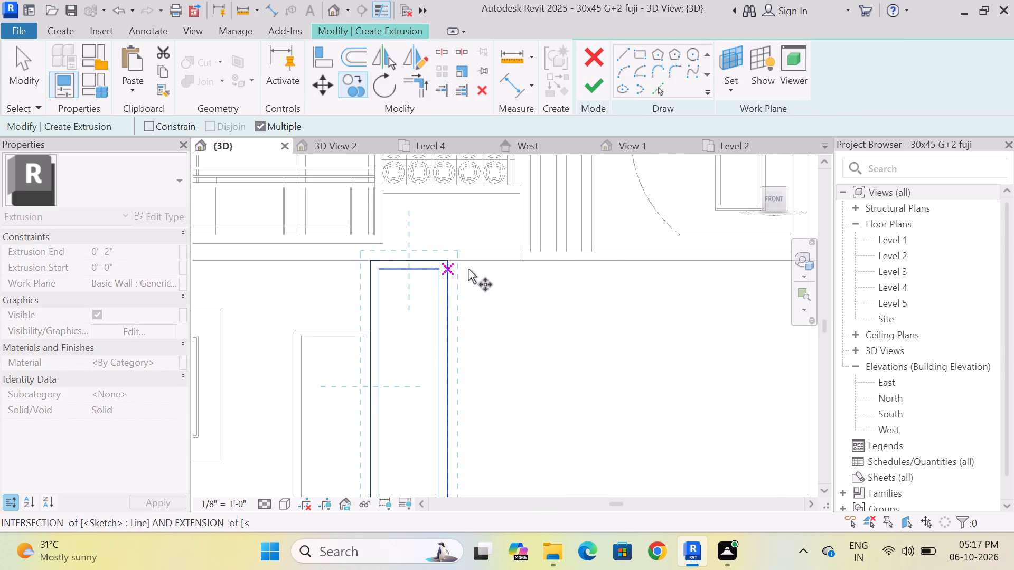
{"action": "left_click", "coordinate": [447, 255]}
{"action": "scroll", "coordinate": [448, 259], "scroll_direction": "down", "scroll_amount": 6}
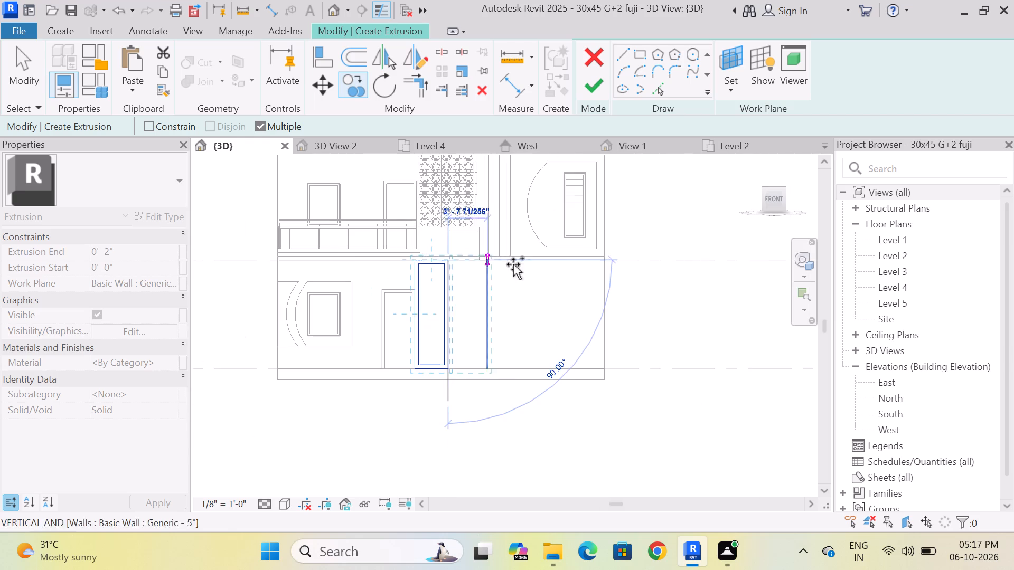
{"action": "scroll", "coordinate": [609, 258], "scroll_direction": "up", "scroll_amount": 10}
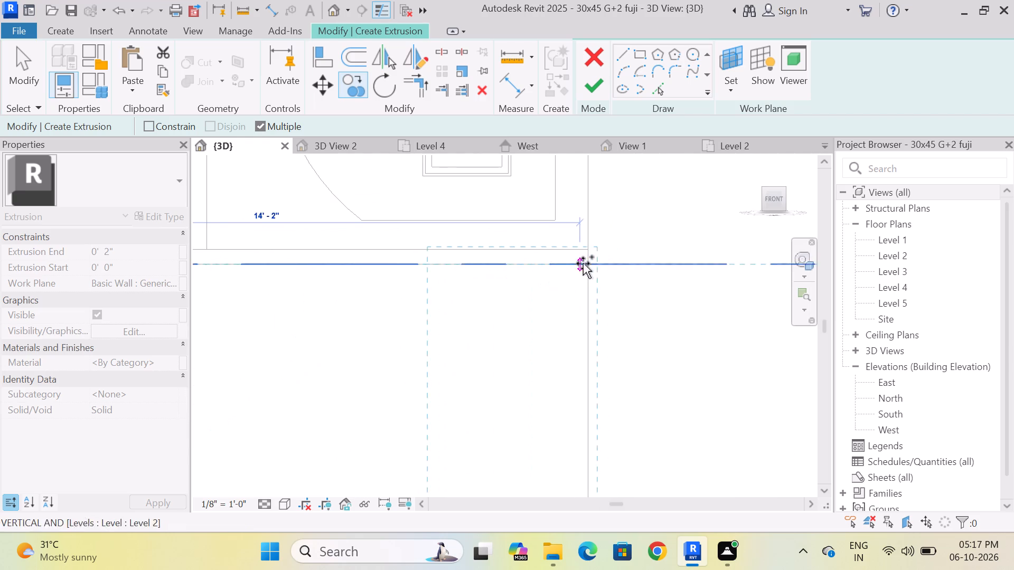
{"action": "left_click", "coordinate": [586, 263]}
{"action": "key", "text": "Escape"}
{"action": "scroll", "coordinate": [522, 283], "scroll_direction": "down", "scroll_amount": 8}
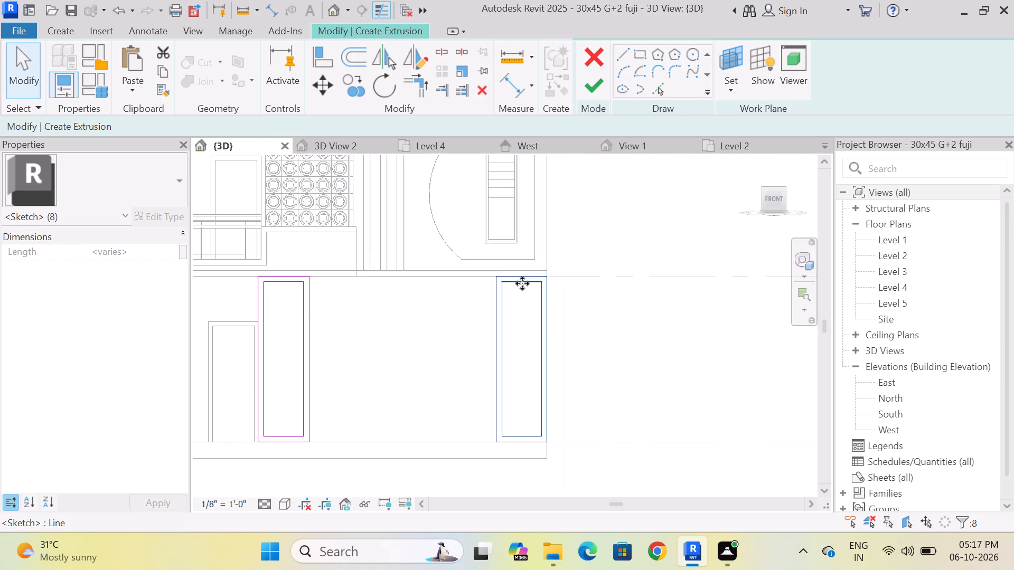
{"action": "scroll", "coordinate": [522, 283], "scroll_direction": "down", "scroll_amount": 2}
{"action": "scroll", "coordinate": [520, 341], "scroll_direction": "up", "scroll_amount": 3}
{"action": "key", "text": "Escape"}
{"action": "scroll", "coordinate": [532, 321], "scroll_direction": "down", "scroll_amount": 6}
{"action": "scroll", "coordinate": [449, 365], "scroll_direction": "up", "scroll_amount": 2}
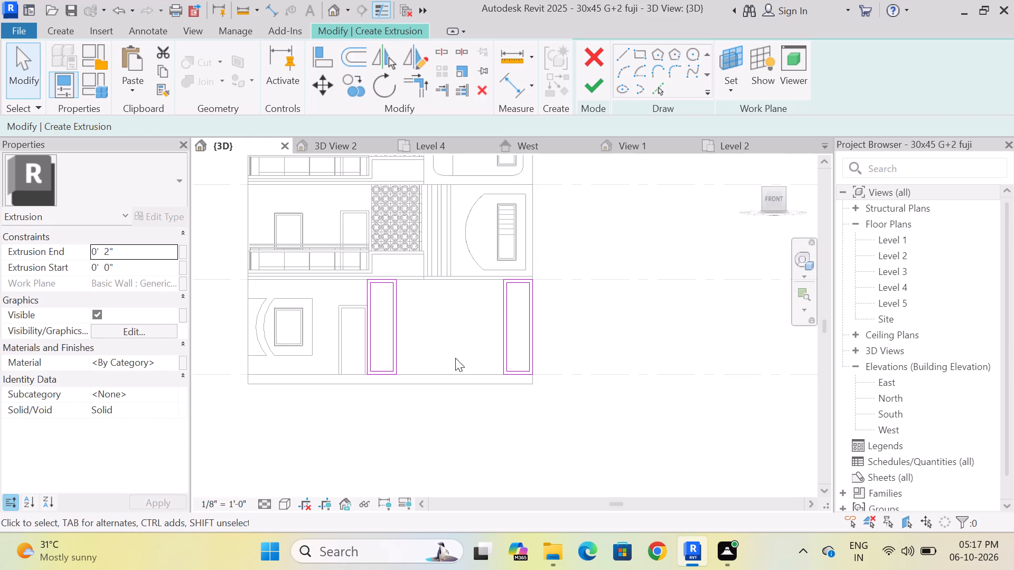
Finish the sketch of the two ground-floor frames as an extrusion 2" deep.
{"action": "left_click", "coordinate": [590, 91]}
{"action": "left_click", "coordinate": [617, 333]}
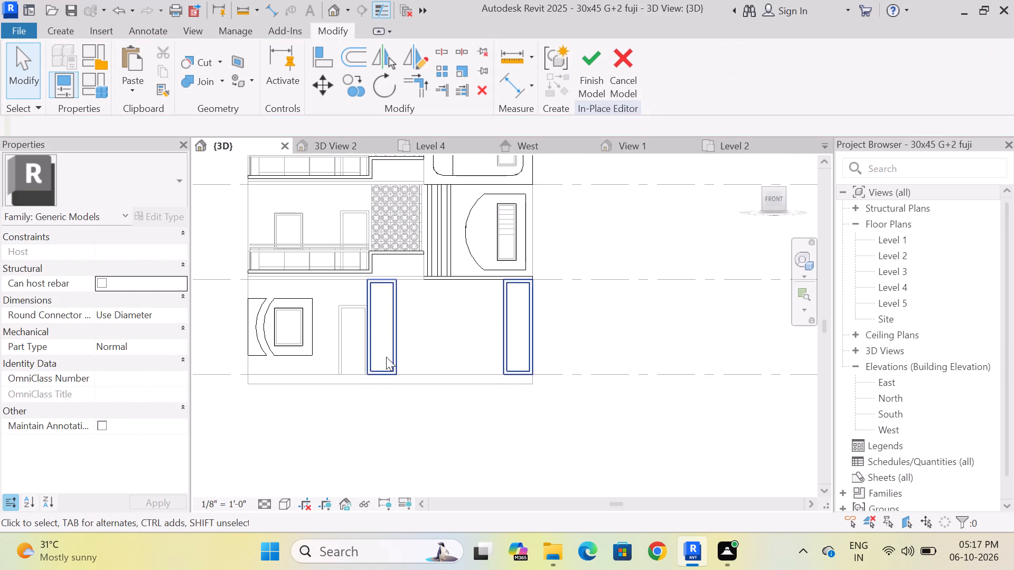
{"action": "scroll", "coordinate": [399, 395], "scroll_direction": "down", "scroll_amount": 3}
{"action": "scroll", "coordinate": [420, 460], "scroll_direction": "up", "scroll_amount": 3}
{"action": "scroll", "coordinate": [420, 463], "scroll_direction": "down", "scroll_amount": 3}
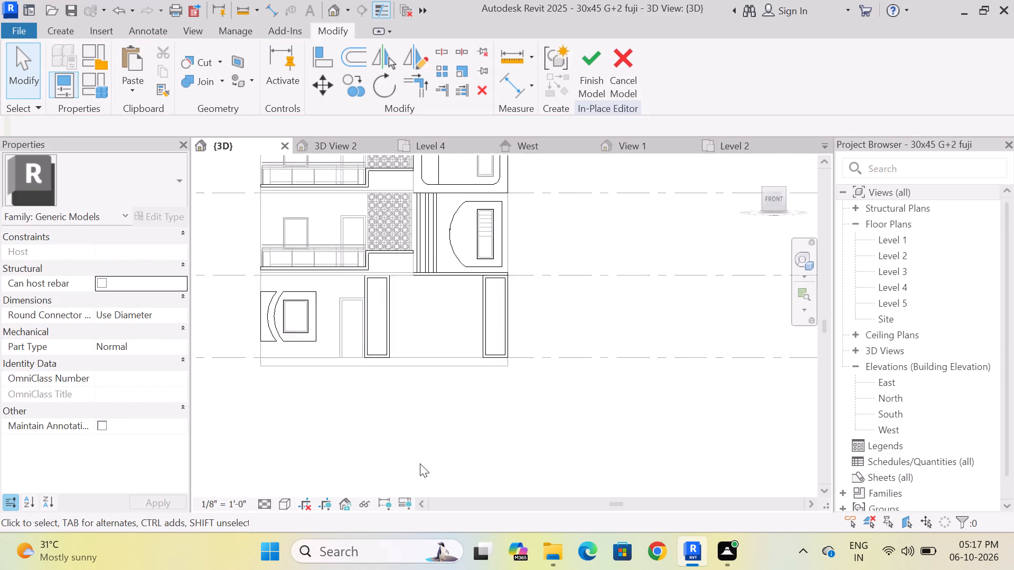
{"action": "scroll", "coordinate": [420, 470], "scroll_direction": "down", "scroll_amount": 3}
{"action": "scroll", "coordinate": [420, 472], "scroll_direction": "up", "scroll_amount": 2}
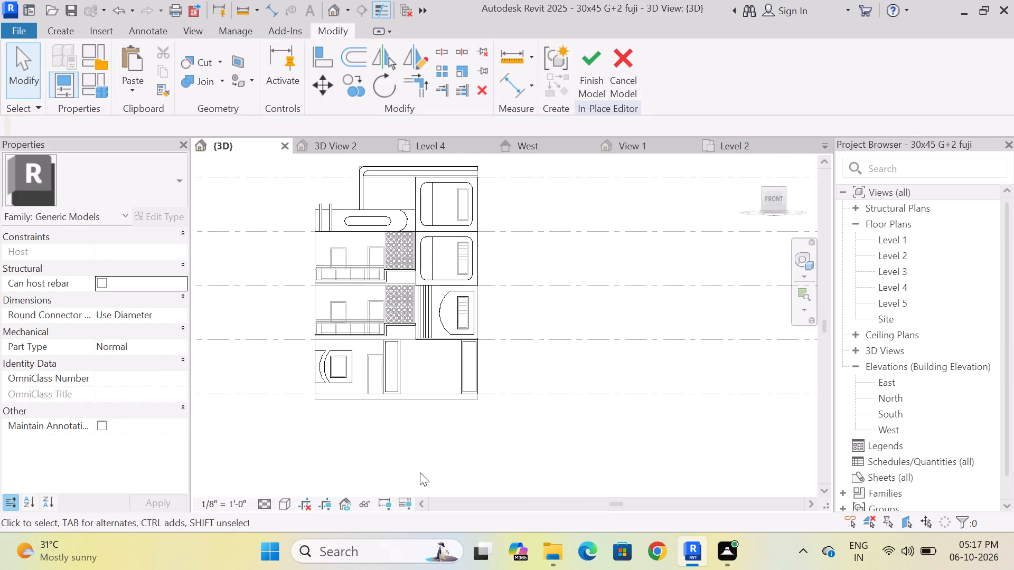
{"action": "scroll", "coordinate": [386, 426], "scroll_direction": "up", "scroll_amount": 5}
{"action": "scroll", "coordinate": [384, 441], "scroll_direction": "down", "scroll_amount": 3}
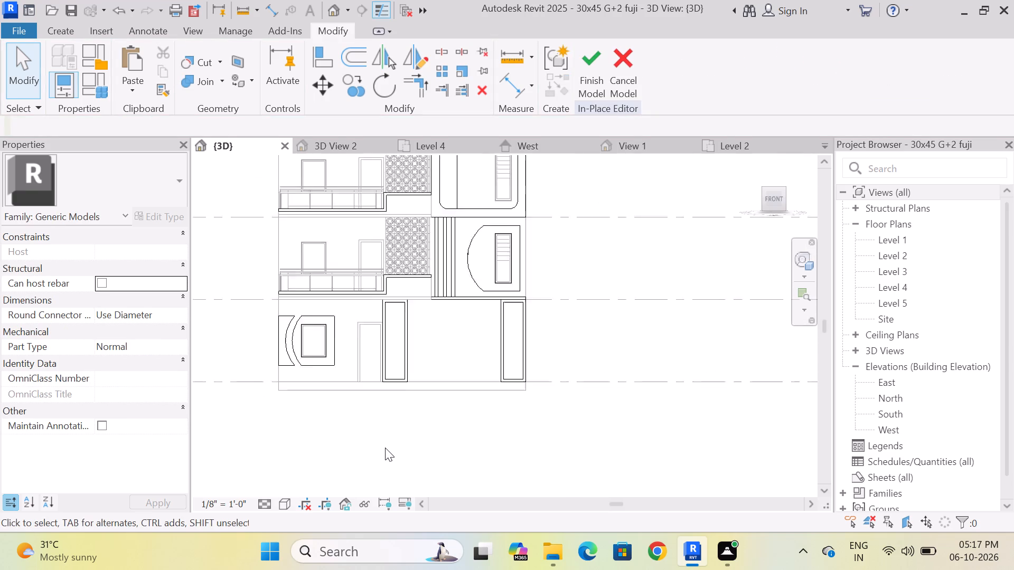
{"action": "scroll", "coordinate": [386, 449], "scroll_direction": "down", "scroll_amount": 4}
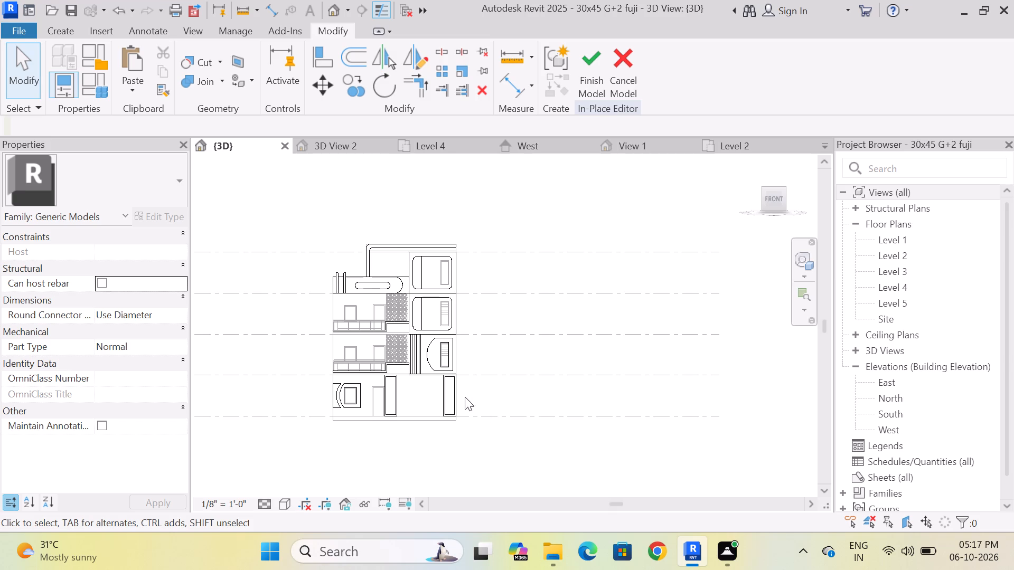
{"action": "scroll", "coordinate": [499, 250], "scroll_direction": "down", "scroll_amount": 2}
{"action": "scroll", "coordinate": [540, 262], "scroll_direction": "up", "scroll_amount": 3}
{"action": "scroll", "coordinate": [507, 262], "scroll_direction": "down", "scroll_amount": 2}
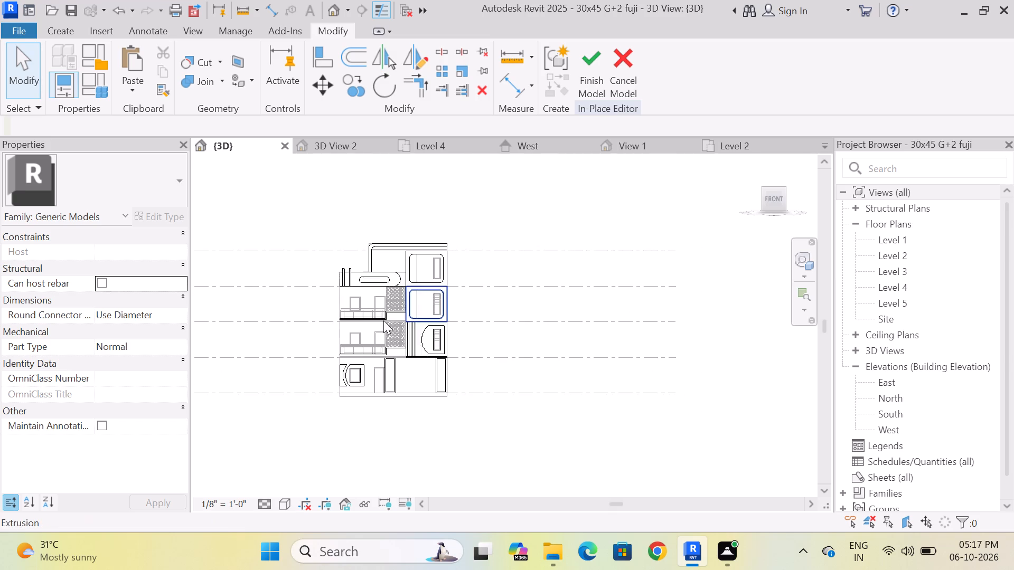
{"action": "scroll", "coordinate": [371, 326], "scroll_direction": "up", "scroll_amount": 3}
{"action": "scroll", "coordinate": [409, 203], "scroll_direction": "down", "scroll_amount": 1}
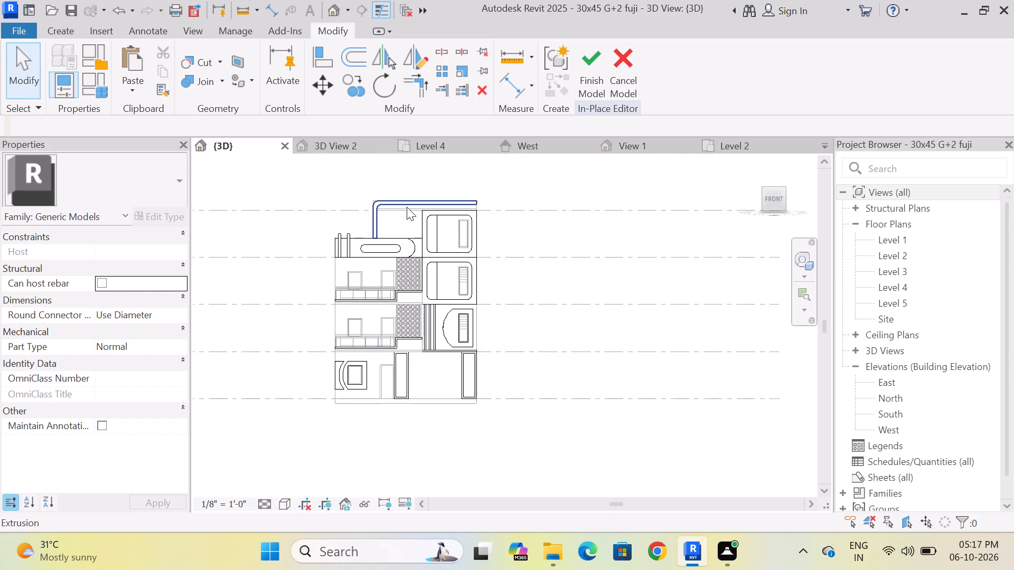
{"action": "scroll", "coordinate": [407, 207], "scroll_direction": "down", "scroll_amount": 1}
Check the appearance colour of material 01 colour 1 in the reference building project.
{"action": "left_click", "coordinate": [327, 148]}
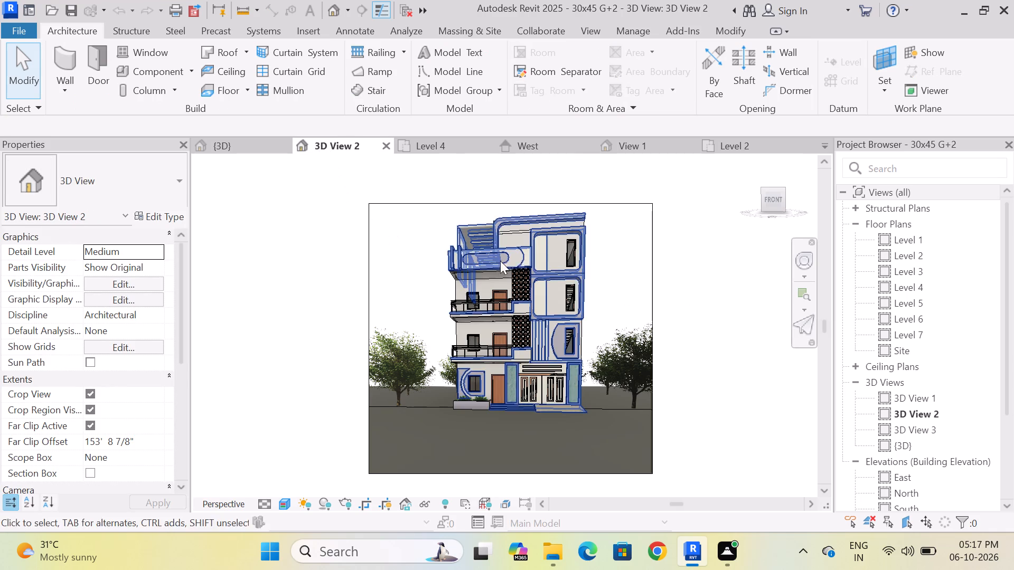
{"action": "scroll", "coordinate": [448, 249], "scroll_direction": "down", "scroll_amount": 2}
{"action": "scroll", "coordinate": [532, 292], "scroll_direction": "up", "scroll_amount": 5}
{"action": "scroll", "coordinate": [482, 292], "scroll_direction": "down", "scroll_amount": 2}
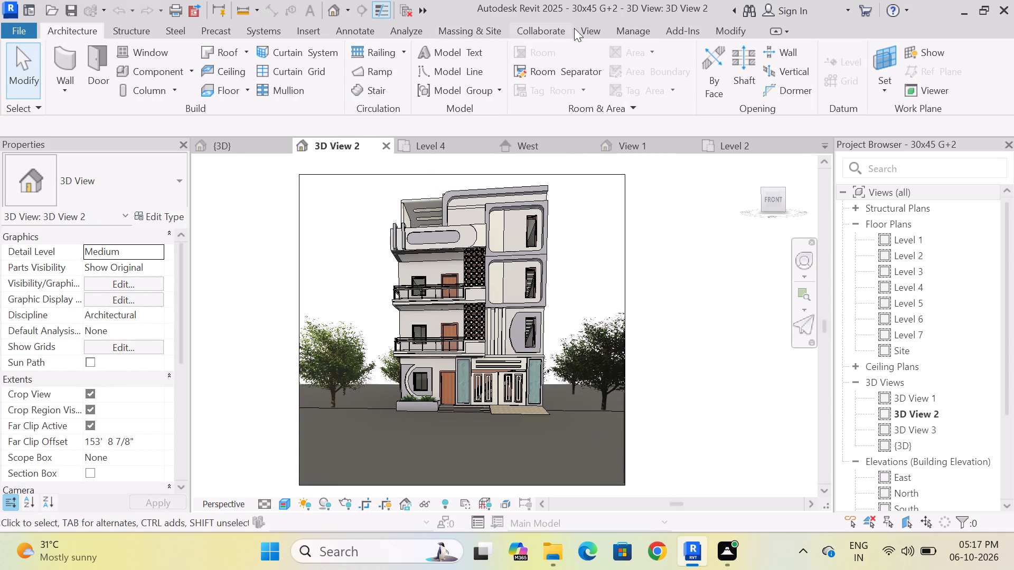
{"action": "left_click", "coordinate": [640, 28]}
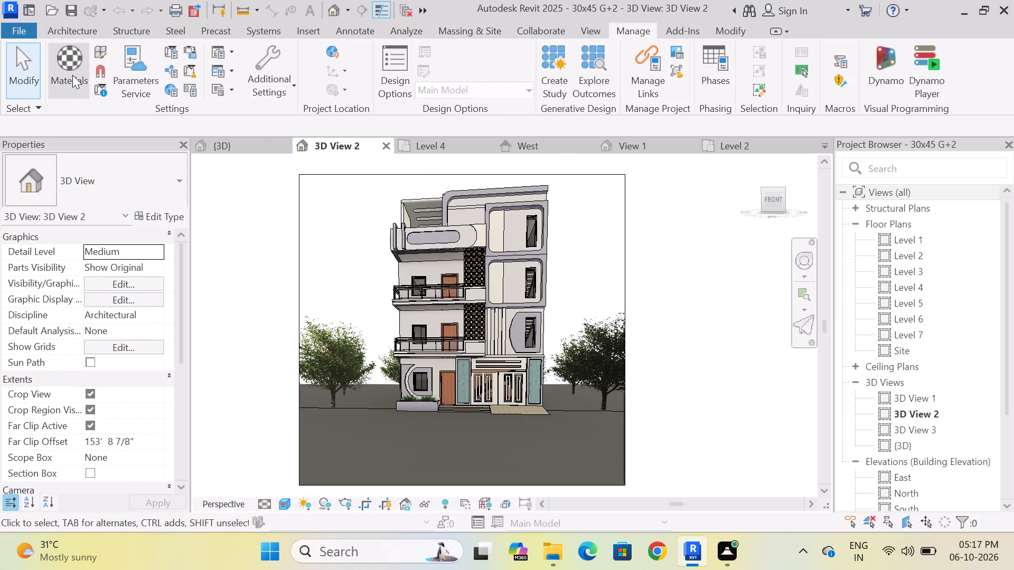
{"action": "left_click", "coordinate": [72, 74]}
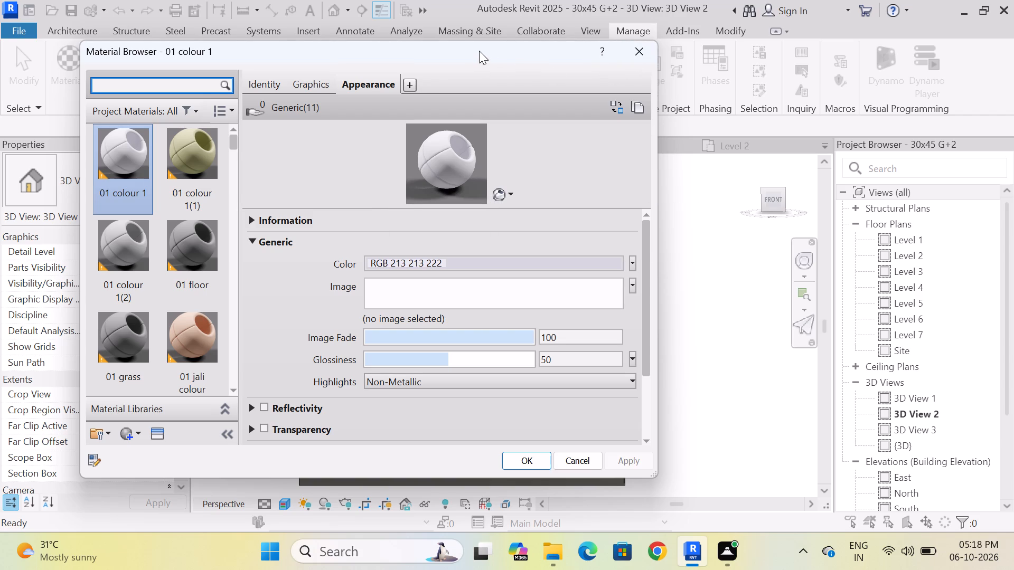
{"action": "left_click_drag", "start_coordinate": [479, 51], "coordinate": [775, 106]}
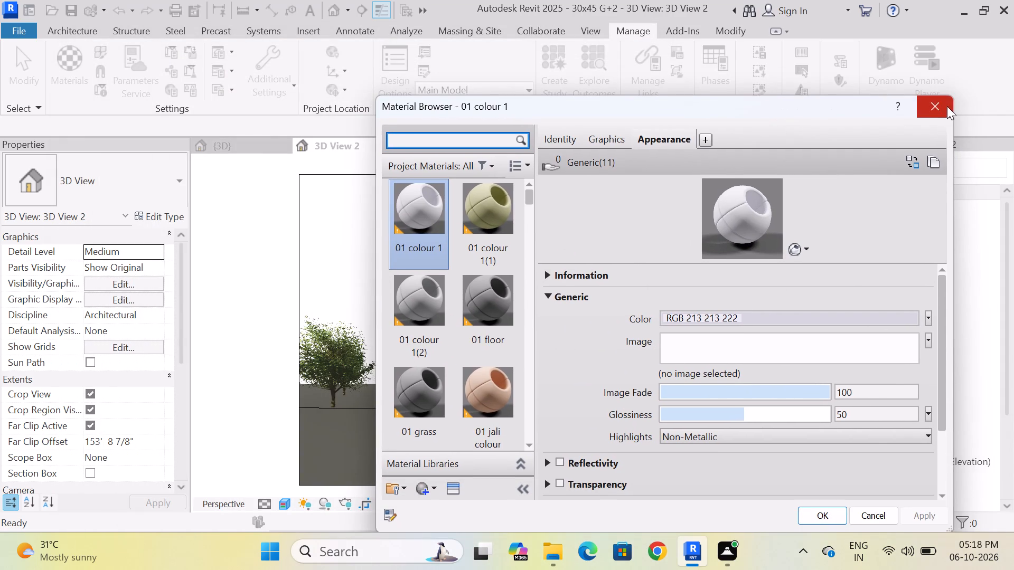
{"action": "left_click", "coordinate": [947, 106]}
{"action": "left_click", "coordinate": [70, 32]}
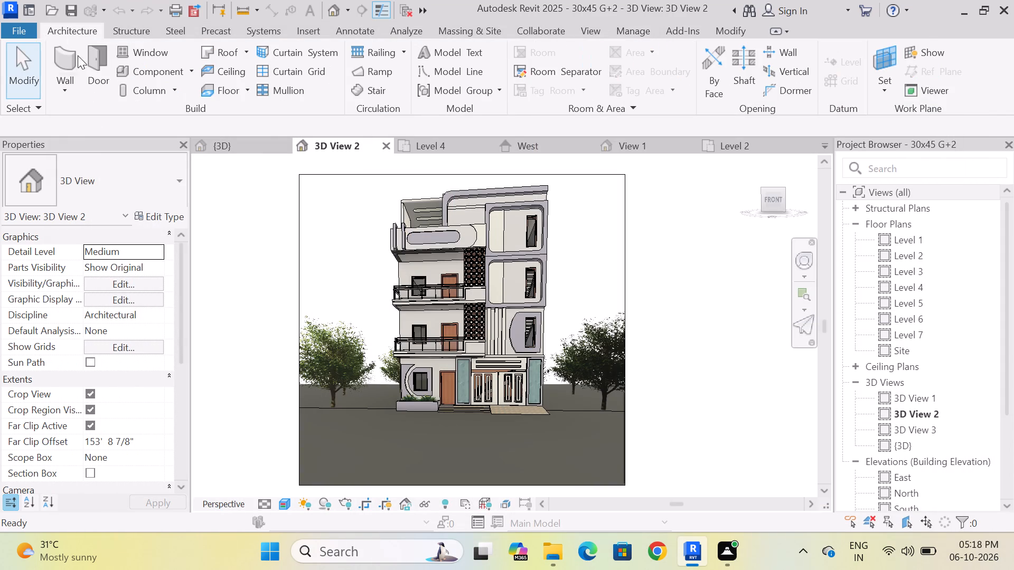
Create a new material in the 30x45 G+2 fuji project and name it 01 colour.
{"action": "left_click", "coordinate": [235, 146]}
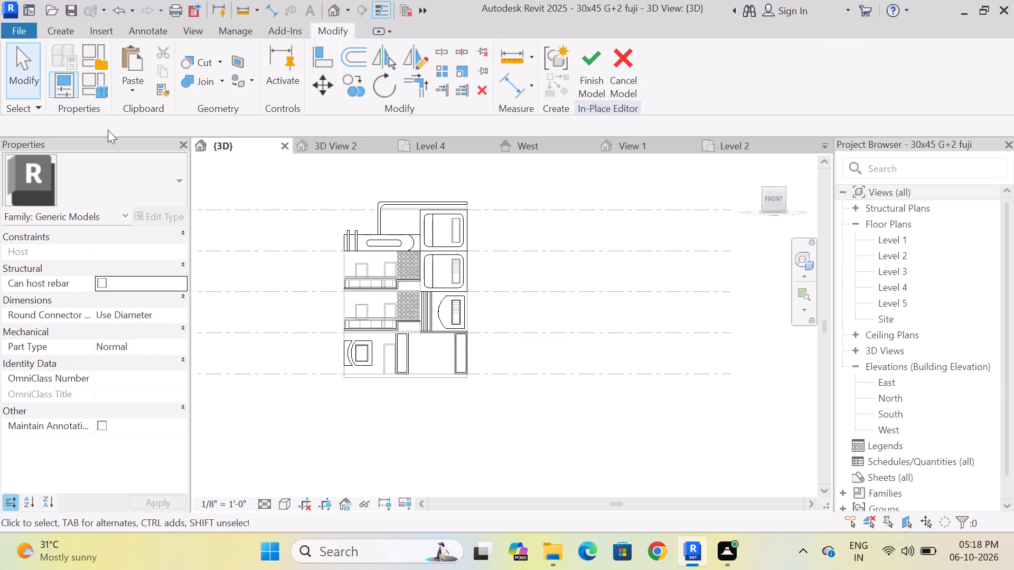
{"action": "left_click", "coordinate": [57, 25]}
{"action": "left_click", "coordinate": [221, 28]}
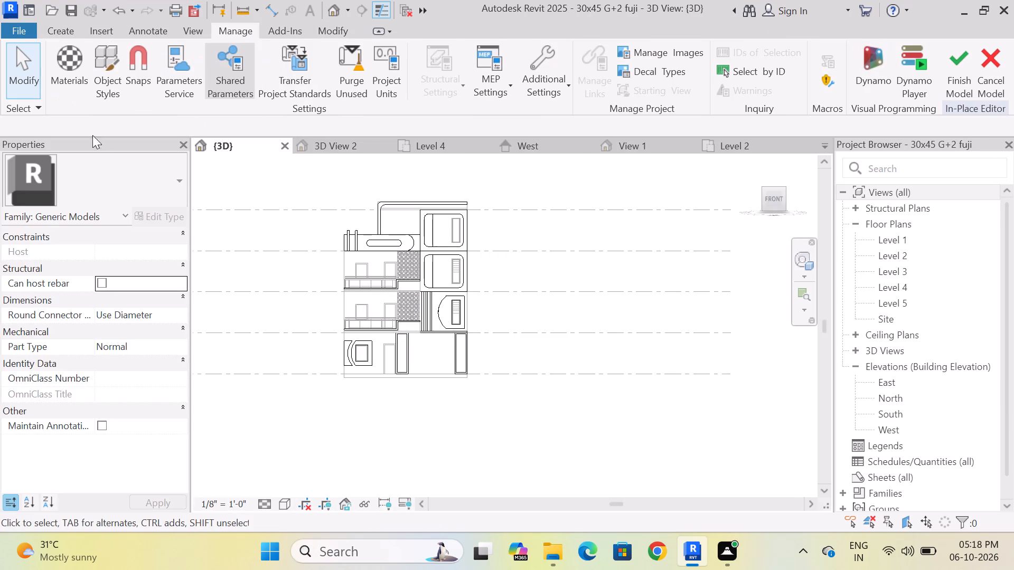
{"action": "left_click", "coordinate": [70, 79]}
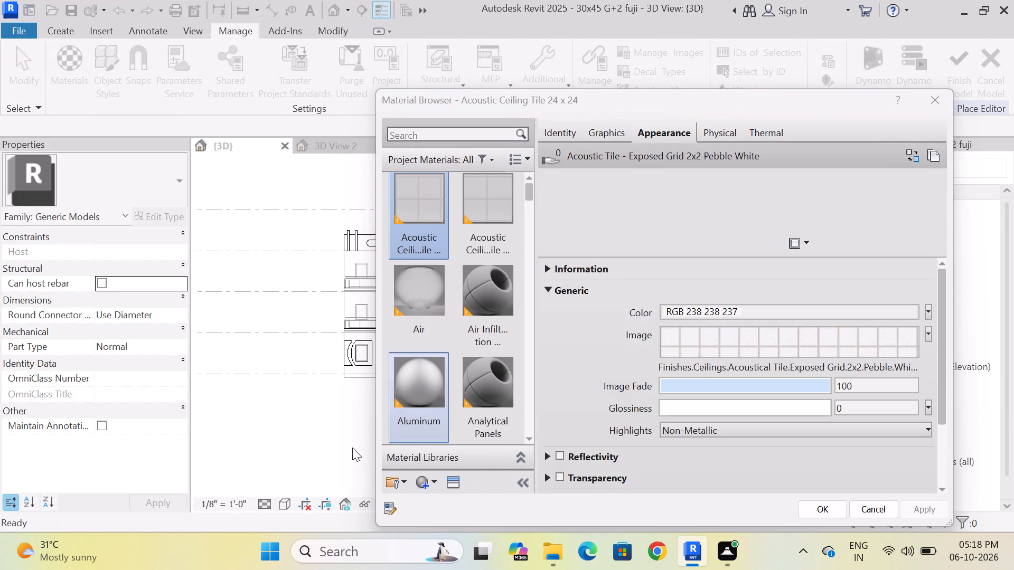
{"action": "left_click", "coordinate": [422, 487]}
{"action": "left_click", "coordinate": [448, 500]}
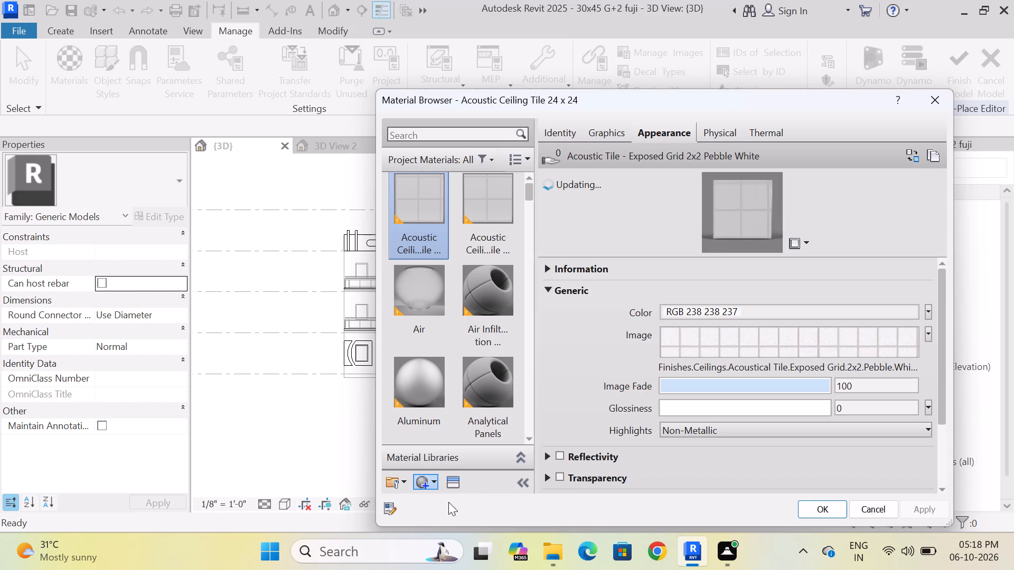
{"action": "right_click", "coordinate": [489, 288]}
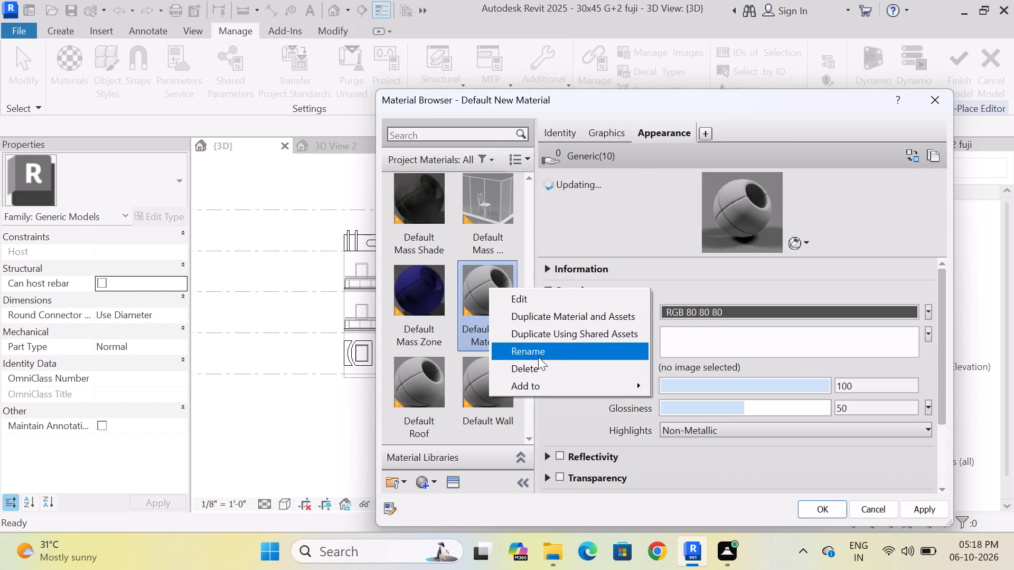
{"action": "left_click", "coordinate": [538, 354]}
{"action": "key", "text": "BackSpace"}
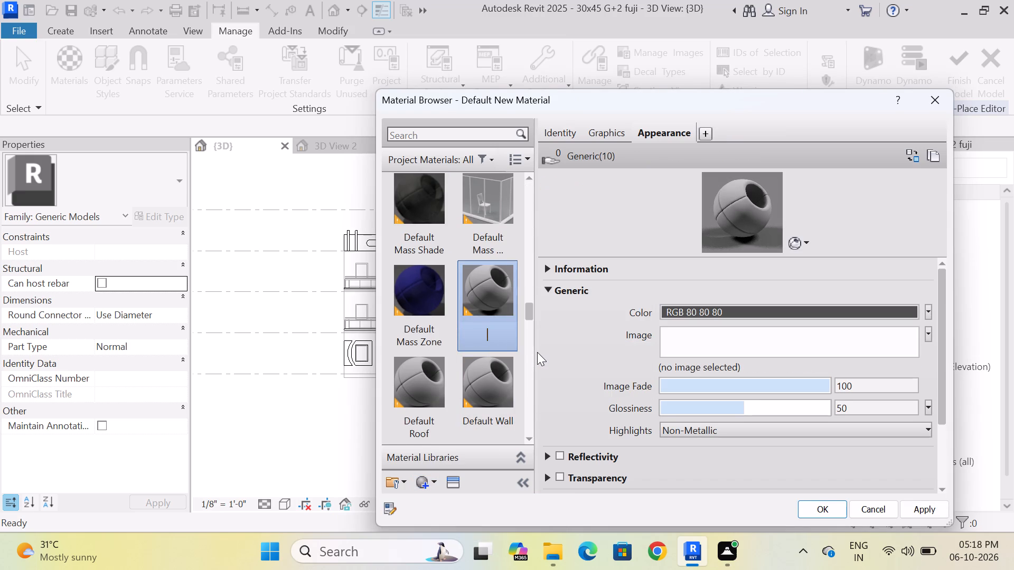
{"action": "type", "text": "01"}
{"action": "key", "text": "space"}
{"action": "type", "text": "colour"}
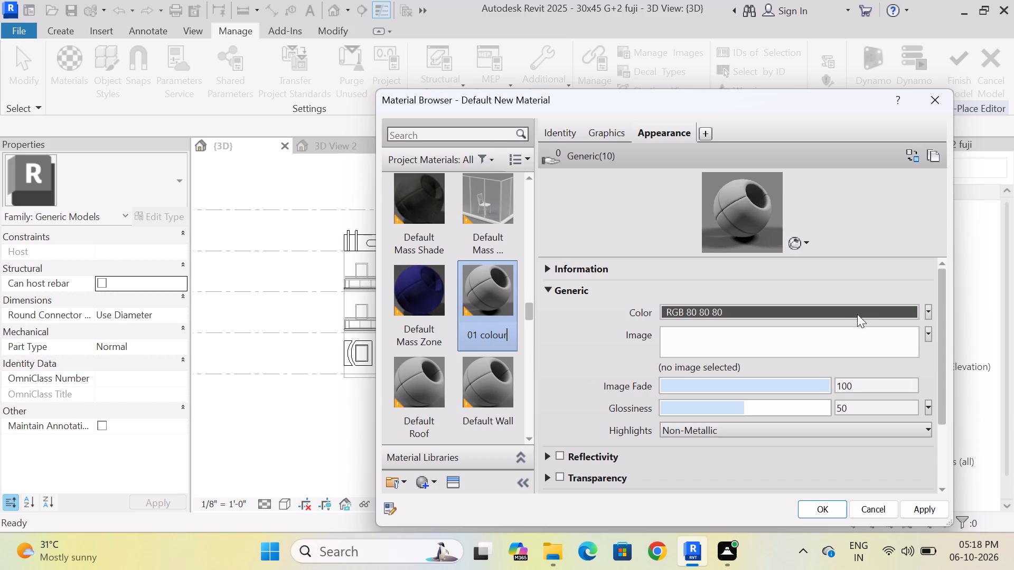
Set the 01 colour material's appearance colour to RGB 213 231 222.
{"action": "left_click", "coordinate": [853, 311]}
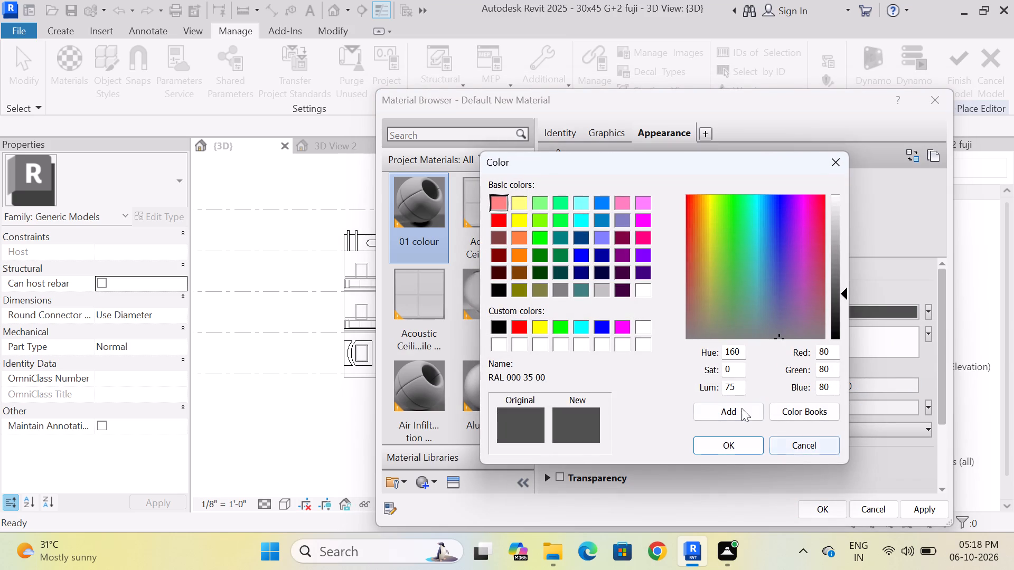
{"action": "left_click", "coordinate": [831, 350]}
{"action": "key", "text": "BackSpace"}
{"action": "key", "text": "BackSpace"}
{"action": "key", "text": "BackSpace"}
{"action": "key", "text": "BackSpace"}
{"action": "key", "text": "BackSpace"}
{"action": "key", "text": "BackSpace"}
{"action": "key", "text": "BackSpace"}
{"action": "key", "text": "BackSpace"}
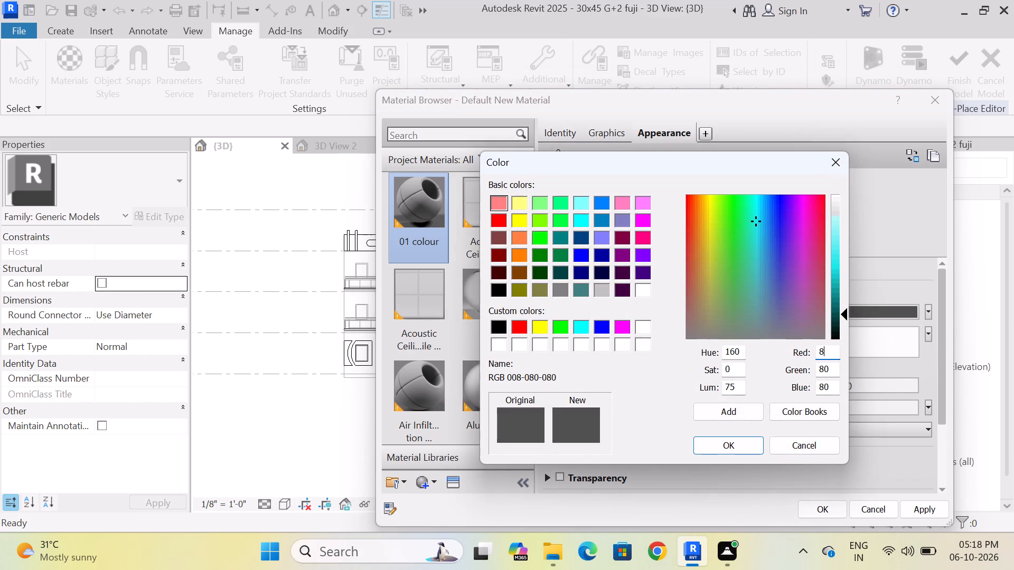
{"action": "type", "text": "21"}
{"action": "key", "text": "3"}
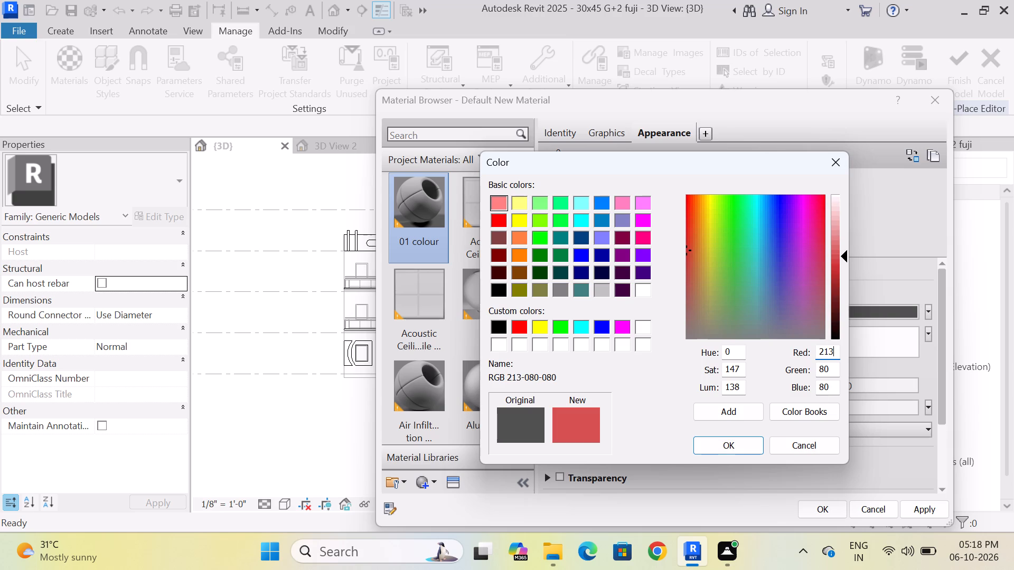
{"action": "left_click", "coordinate": [834, 374]}
{"action": "key", "text": "BackSpace"}
{"action": "key", "text": "BackSpace"}
{"action": "key", "text": "BackSpace"}
{"action": "key", "text": "BackSpace"}
{"action": "key", "text": "BackSpace"}
{"action": "key", "text": "BackSpace"}
{"action": "key", "text": "BackSpace"}
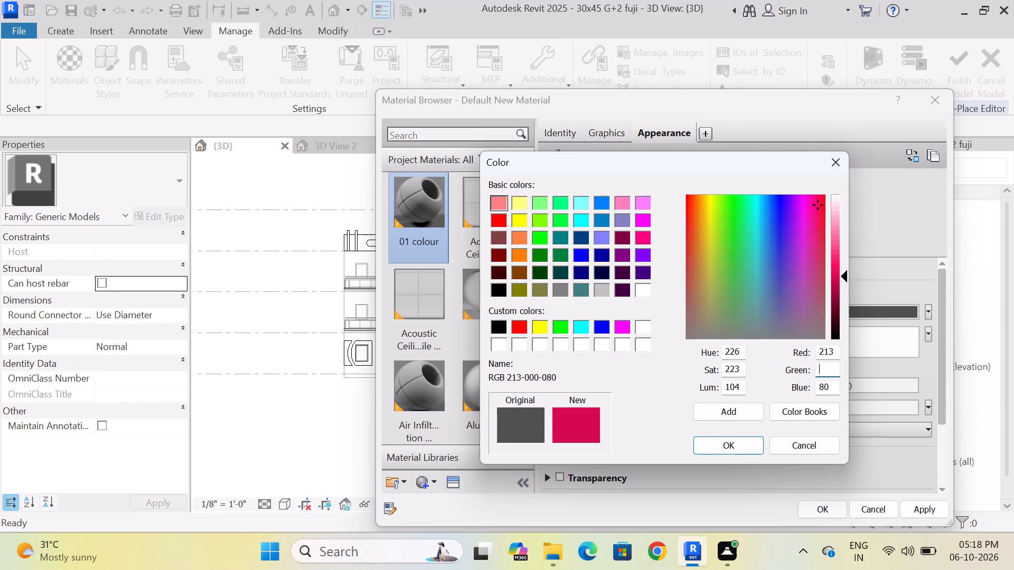
{"action": "type", "text": "231"}
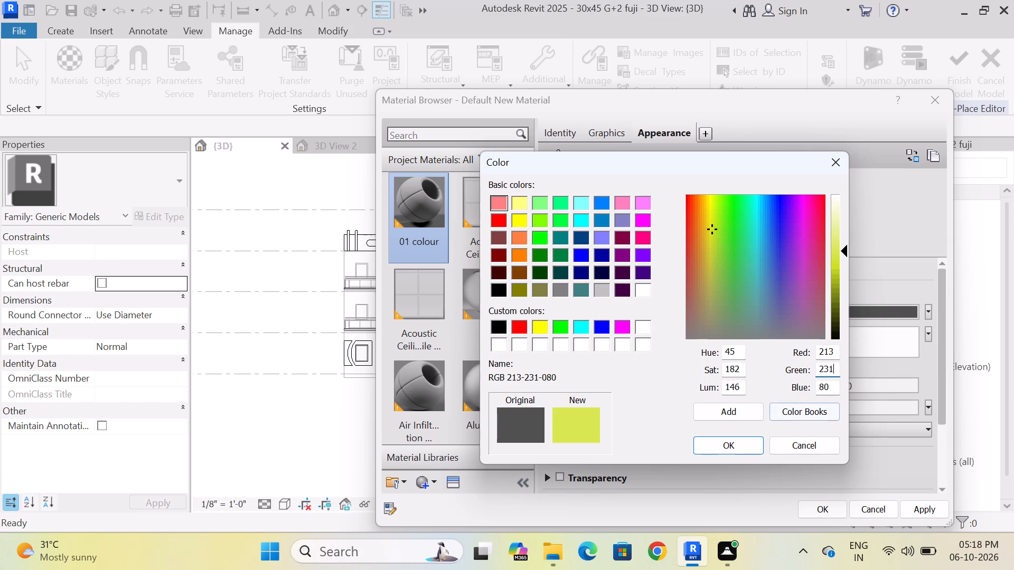
{"action": "left_click", "coordinate": [832, 389]}
{"action": "key", "text": "BackSpace"}
{"action": "key", "text": "BackSpace"}
{"action": "key", "text": "BackSpace"}
{"action": "key", "text": "BackSpace"}
{"action": "key", "text": "BackSpace"}
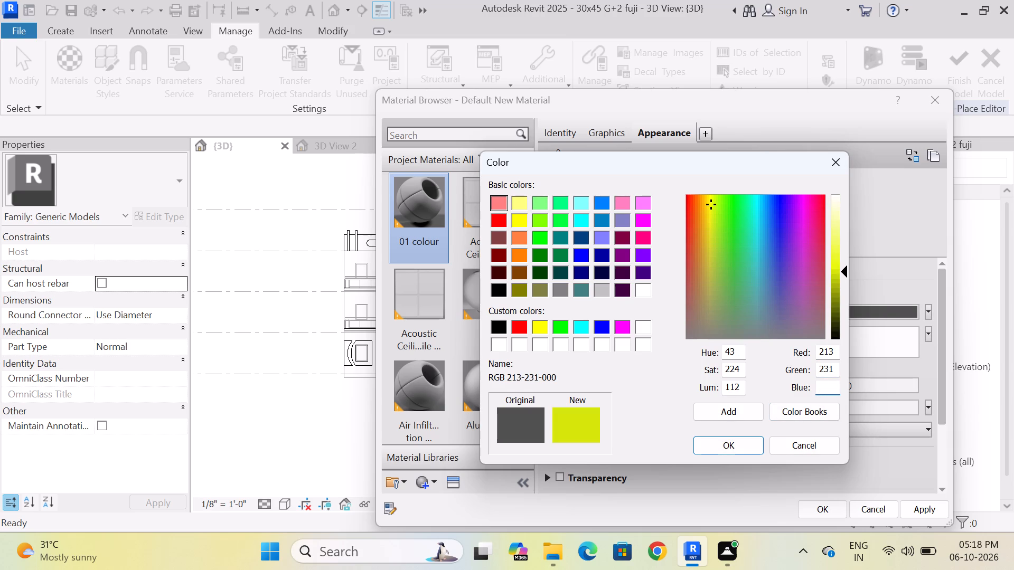
{"action": "type", "text": "222"}
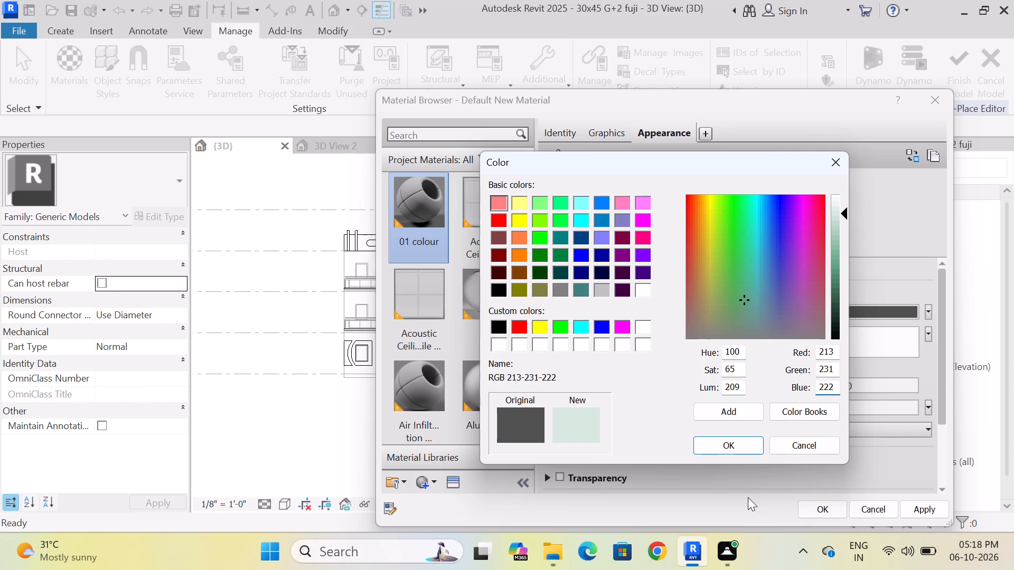
{"action": "left_click", "coordinate": [743, 448]}
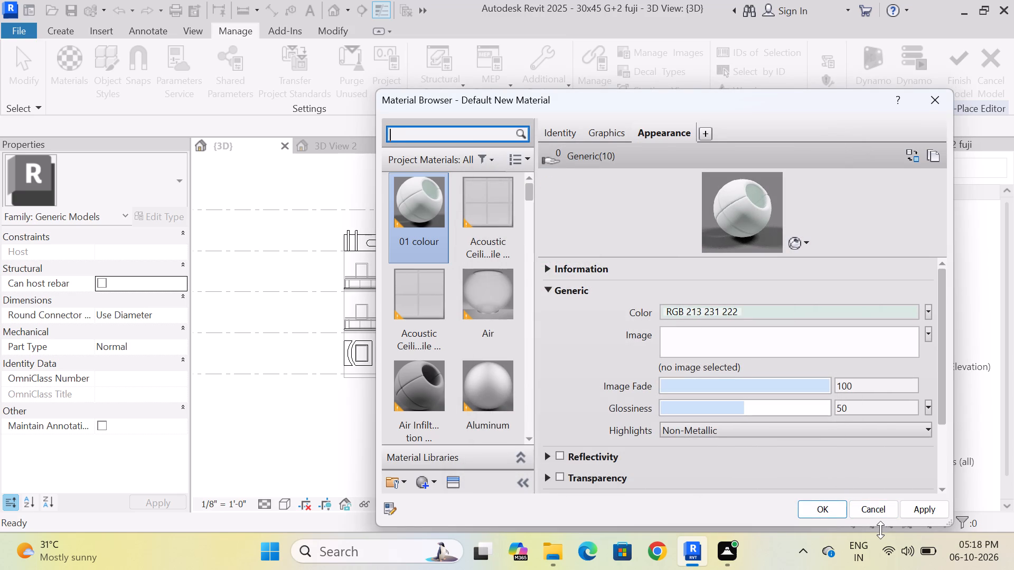
Apply the new 01 colour material and close the material browser.
{"action": "left_click_drag", "start_coordinate": [772, 128], "coordinate": [645, 296]}
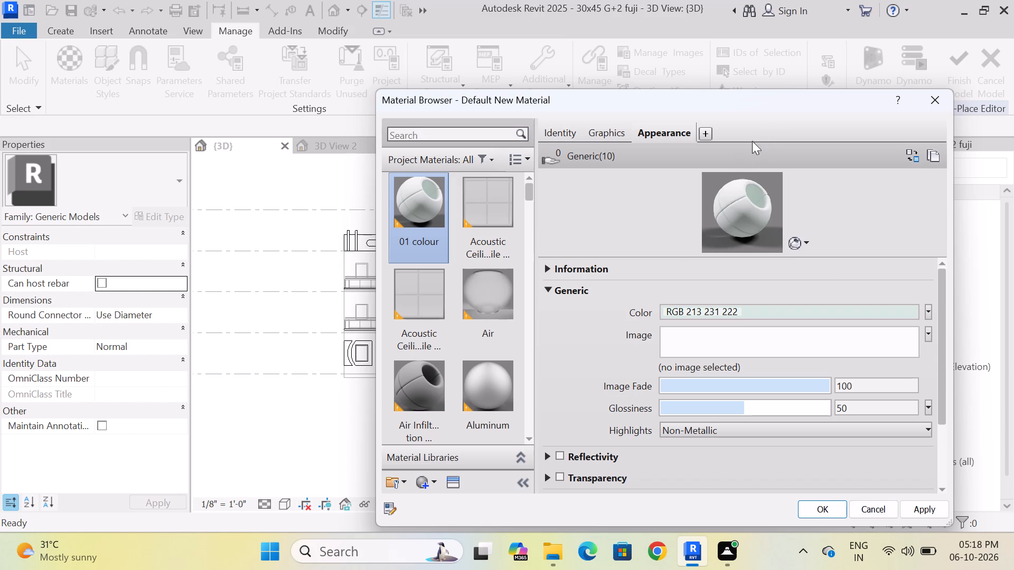
{"action": "left_click_drag", "start_coordinate": [778, 102], "coordinate": [650, 155]}
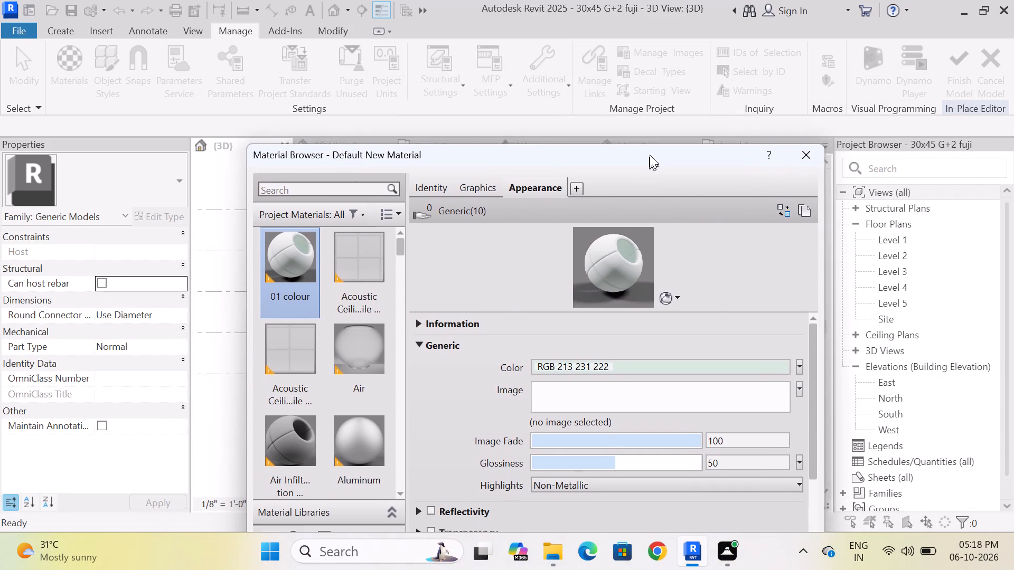
{"action": "left_click_drag", "start_coordinate": [650, 155], "coordinate": [655, 144]}
{"action": "left_click", "coordinate": [655, 140]}
{"action": "left_click_drag", "start_coordinate": [647, 155], "coordinate": [655, 111]}
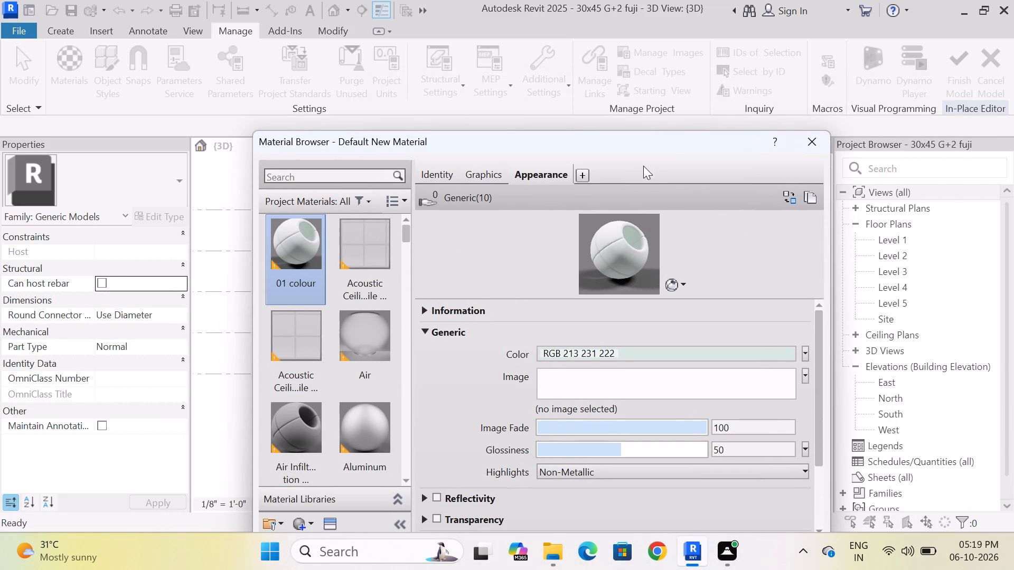
{"action": "left_click_drag", "start_coordinate": [646, 162], "coordinate": [655, 115]}
{"action": "left_click_drag", "start_coordinate": [656, 144], "coordinate": [657, 82]}
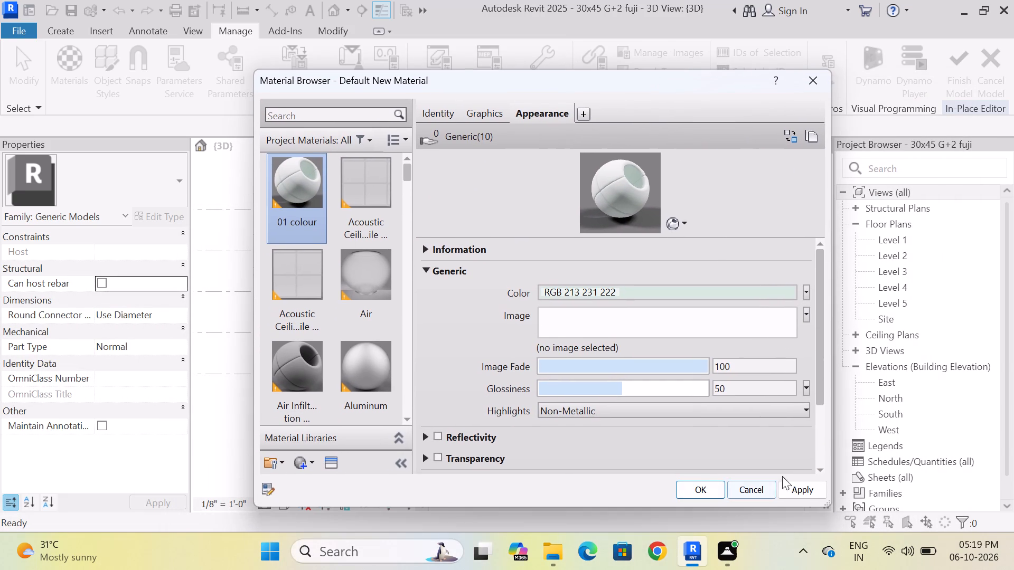
{"action": "left_click", "coordinate": [795, 483]}
{"action": "left_click", "coordinate": [706, 490]}
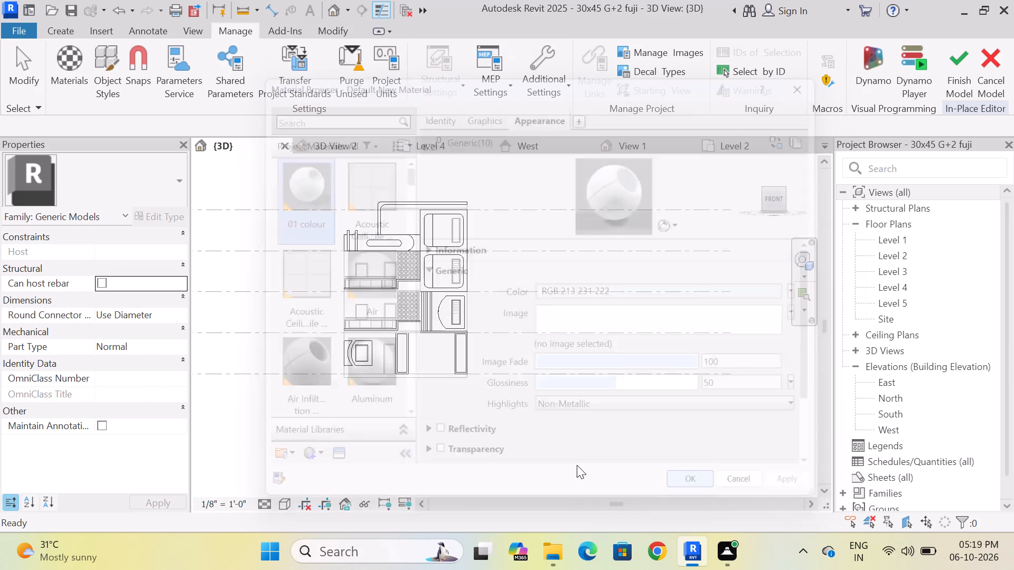
Check the appearance colour values of material 01 colour 1 in the reference 30x45 G+2 project.
{"action": "left_click", "coordinate": [343, 150]}
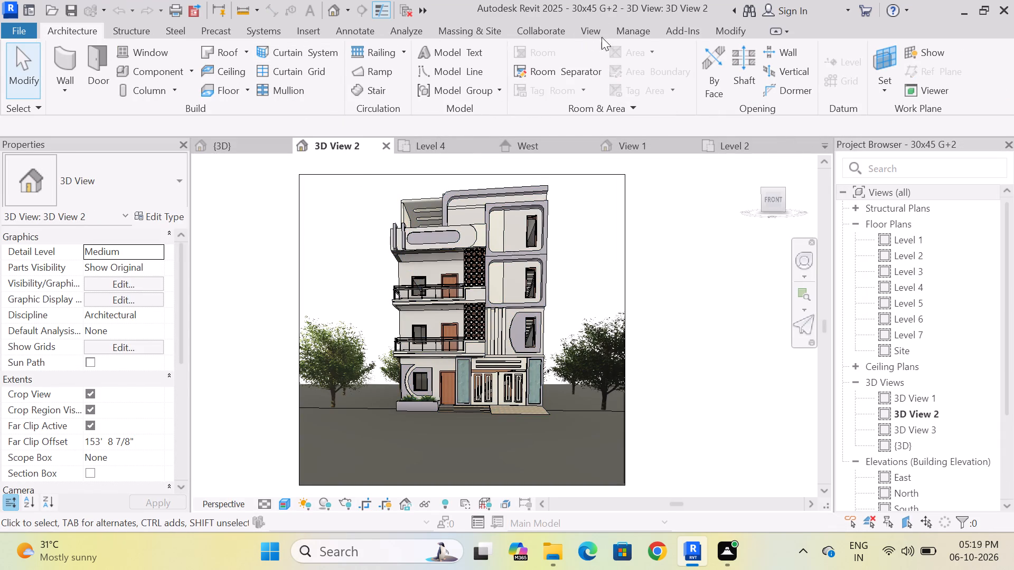
{"action": "left_click", "coordinate": [622, 33]}
{"action": "left_click", "coordinate": [77, 74]}
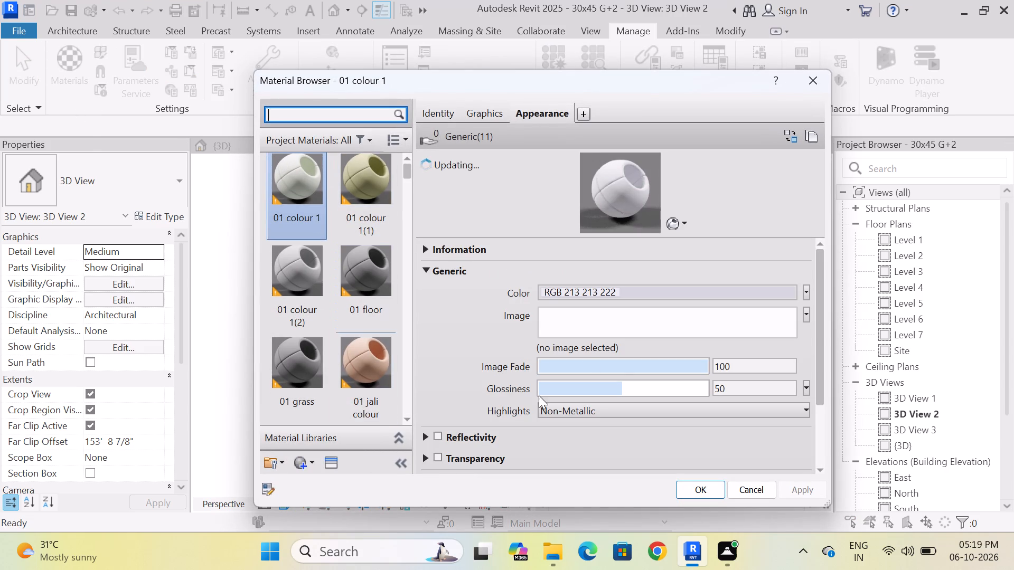
{"action": "double_click", "coordinate": [307, 166]}
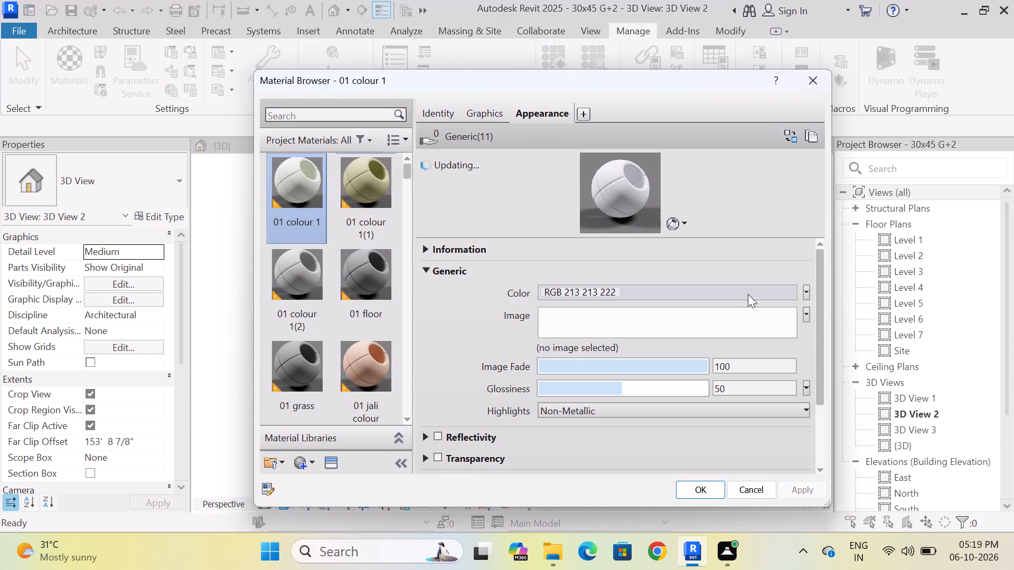
{"action": "left_click", "coordinate": [748, 294]}
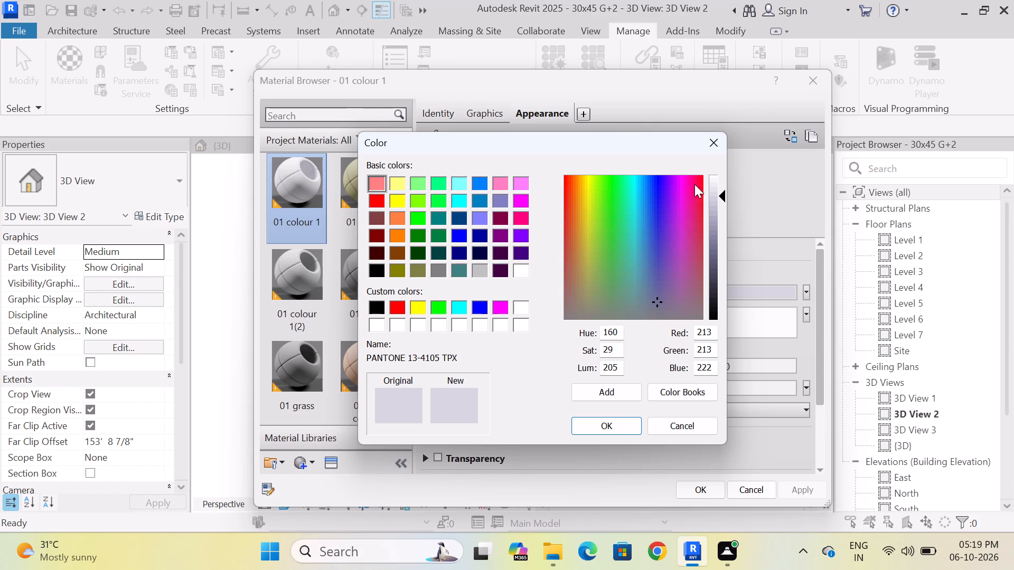
{"action": "left_click", "coordinate": [708, 148]}
{"action": "left_click", "coordinate": [823, 82]}
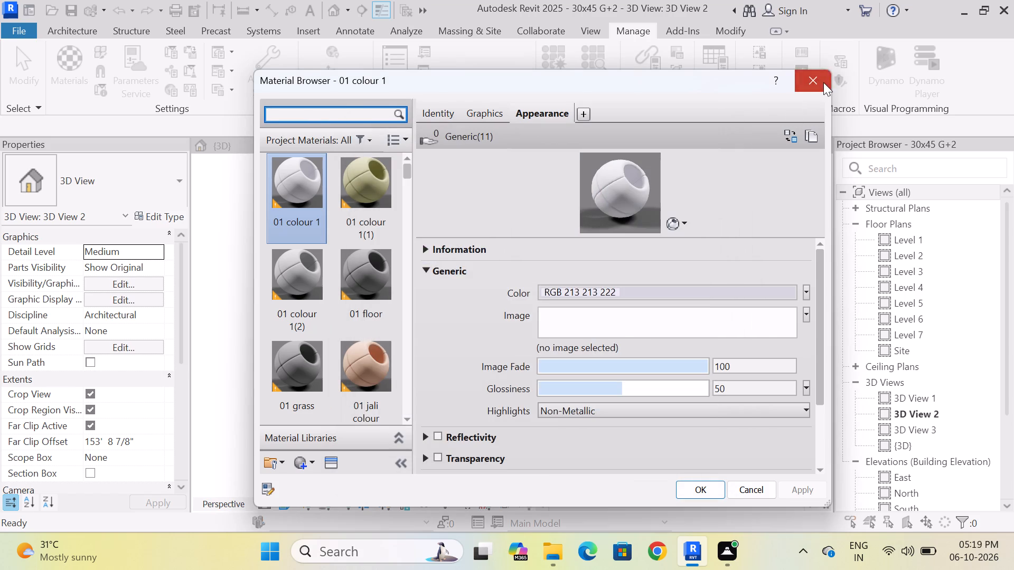
In the 30x45 G+2 fuji project, set the 01 colour material's appearance colour to hue 160 and saturation 29, and apply it.
{"action": "left_click", "coordinate": [245, 140]}
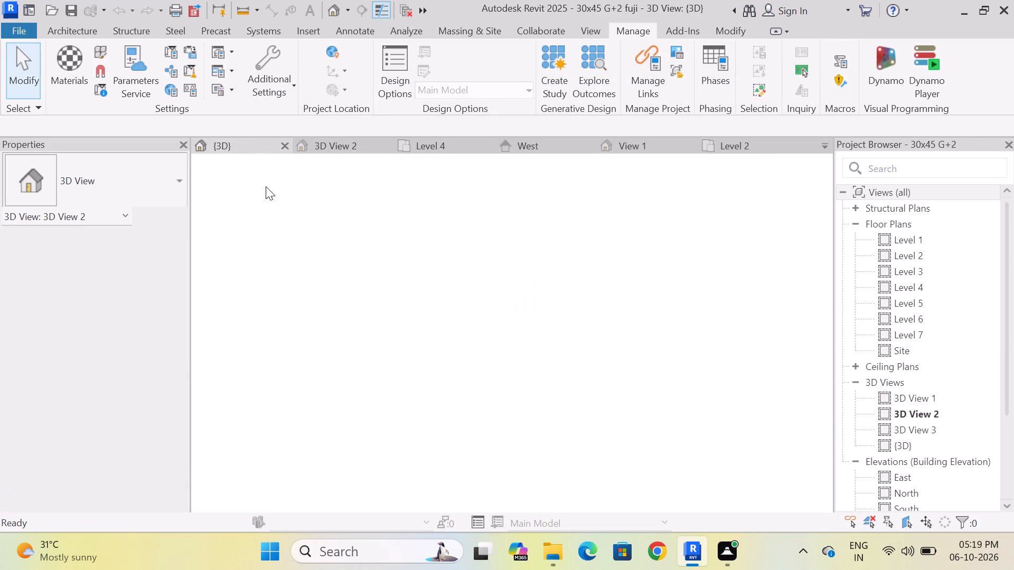
{"action": "left_click", "coordinate": [72, 63]}
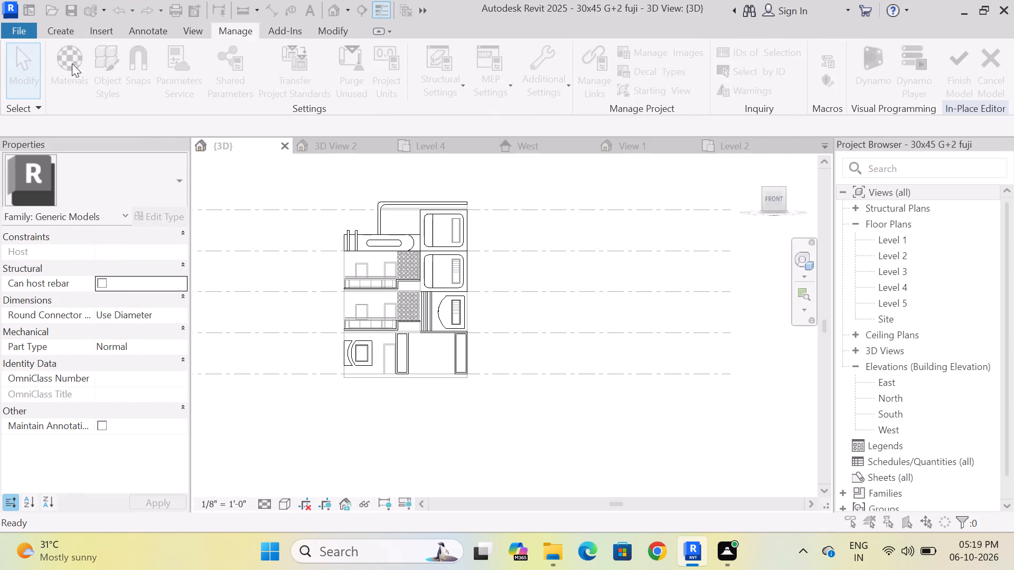
{"action": "left_click", "coordinate": [716, 290]}
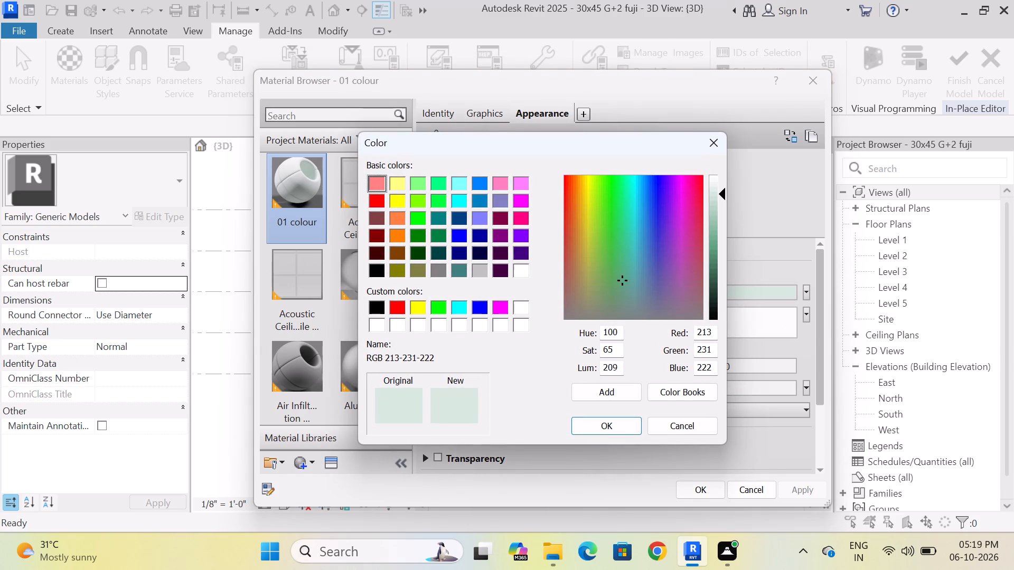
{"action": "left_click", "coordinate": [621, 335]}
{"action": "key", "text": "BackSpace"}
{"action": "key", "text": "BackSpace"}
{"action": "key", "text": "BackSpace"}
{"action": "key", "text": "BackSpace"}
{"action": "key", "text": "BackSpace"}
{"action": "key", "text": "BackSpace"}
{"action": "key", "text": "BackSpace"}
{"action": "key", "text": "BackSpace"}
{"action": "key", "text": "BackSpace"}
{"action": "key", "text": "BackSpace"}
{"action": "key", "text": "BackSpace"}
{"action": "key", "text": "BackSpace"}
{"action": "type", "text": "160"}
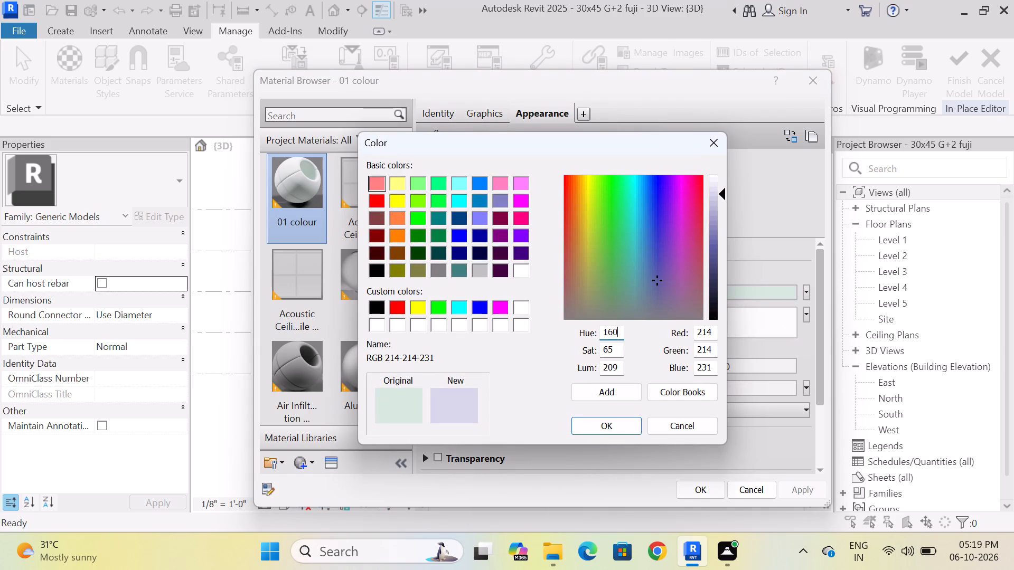
{"action": "left_click", "coordinate": [621, 355]}
{"action": "key", "text": "BackSpace"}
{"action": "key", "text": "BackSpace"}
{"action": "key", "text": "BackSpace"}
{"action": "key", "text": "BackSpace"}
{"action": "key", "text": "BackSpace"}
{"action": "key", "text": "BackSpace"}
{"action": "key", "text": "BackSpace"}
{"action": "key", "text": "BackSpace"}
{"action": "key", "text": "BackSpace"}
{"action": "key", "text": "BackSpace"}
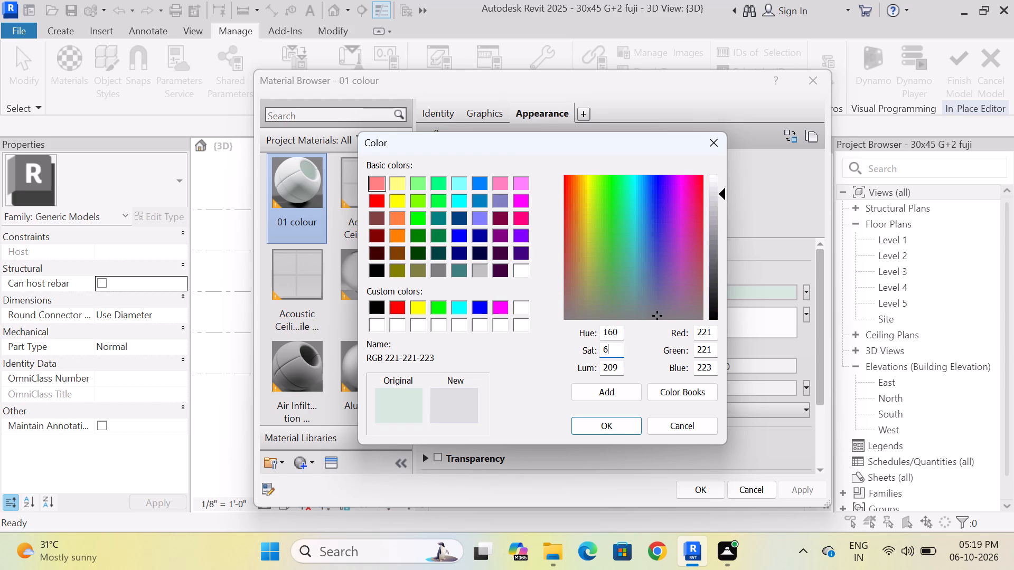
{"action": "type", "text": "29"}
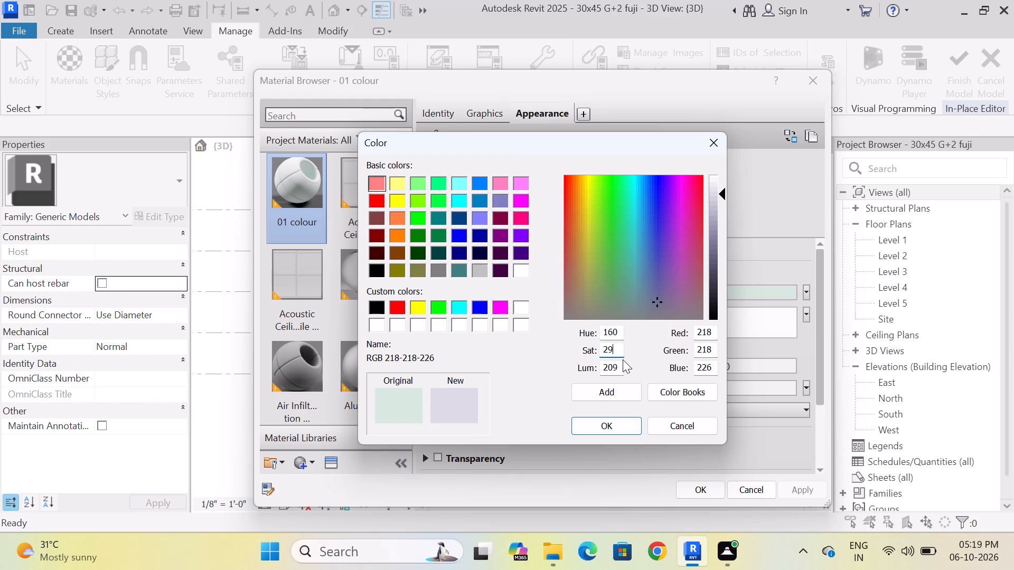
{"action": "left_click", "coordinate": [605, 428]}
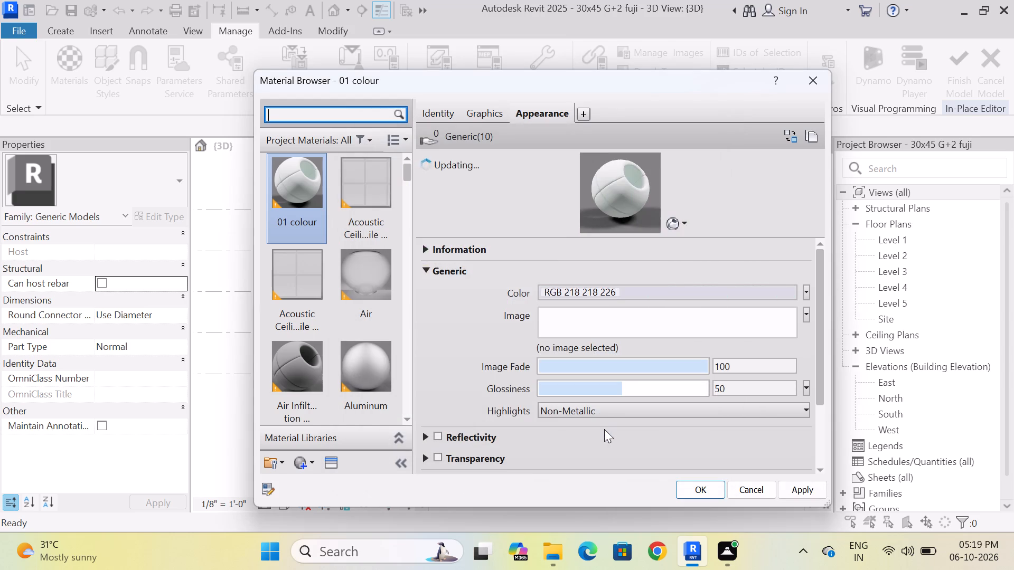
{"action": "left_click", "coordinate": [805, 492]}
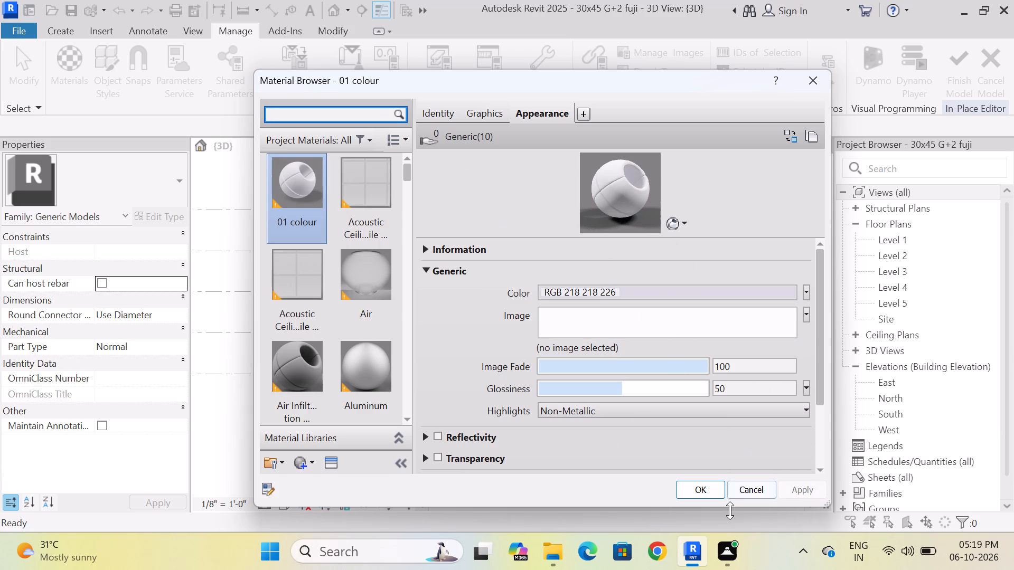
{"action": "left_click", "coordinate": [710, 489]}
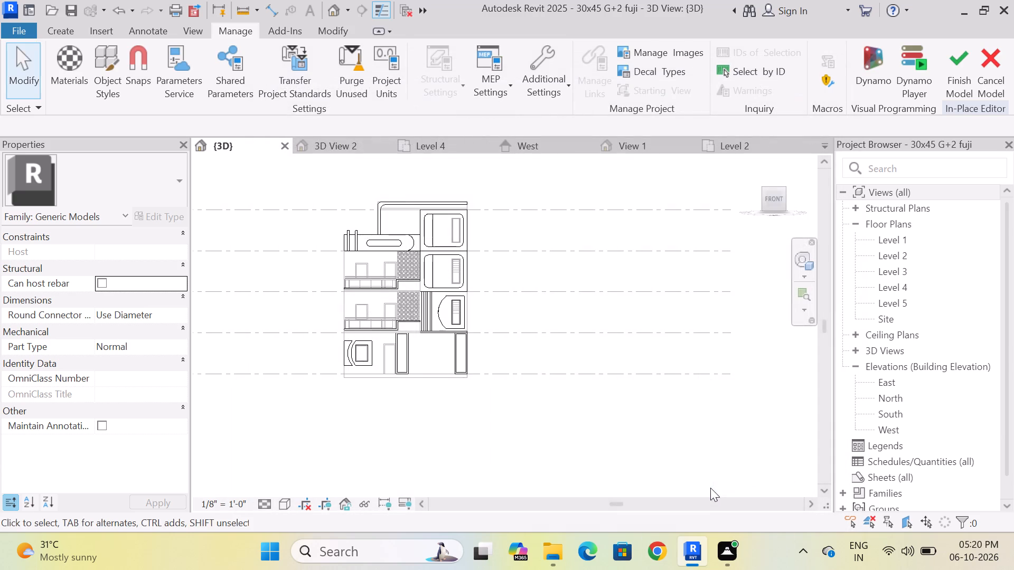
Check the appearance colour values of material 01 colour 1(1) in the reference 30x45 G+2 project.
{"action": "left_click", "coordinate": [335, 142]}
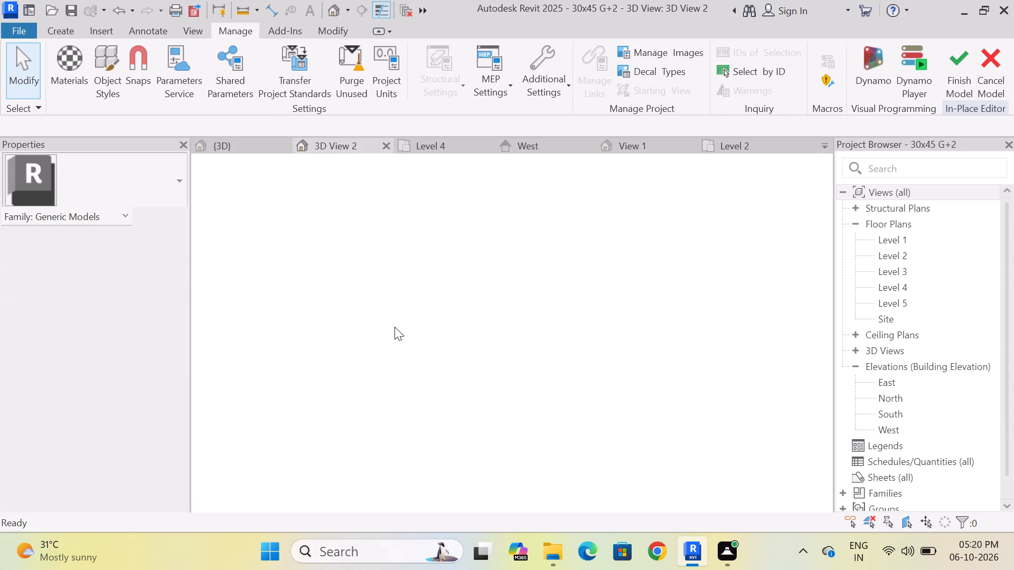
{"action": "left_click", "coordinate": [64, 53]}
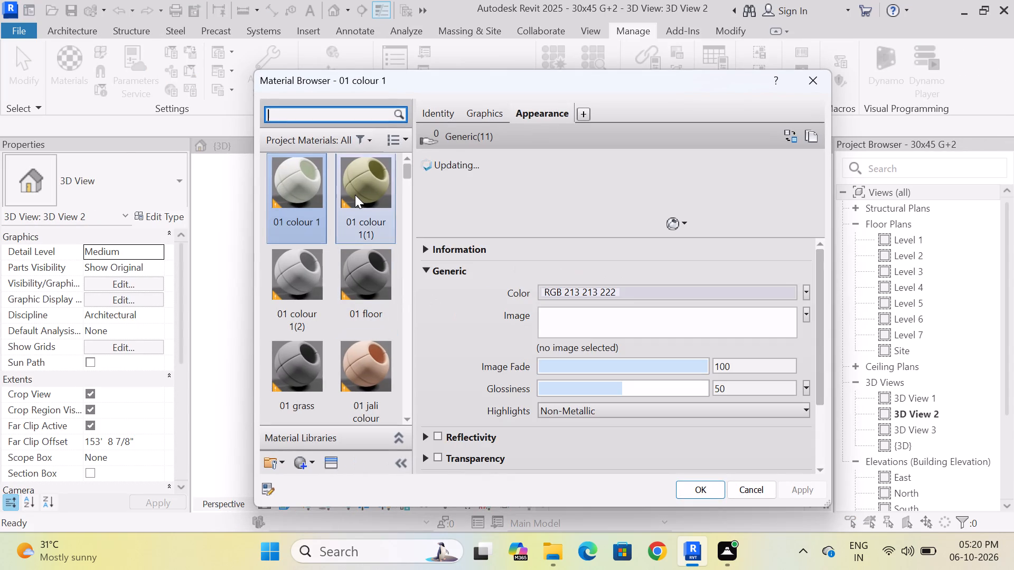
{"action": "left_click", "coordinate": [355, 195]}
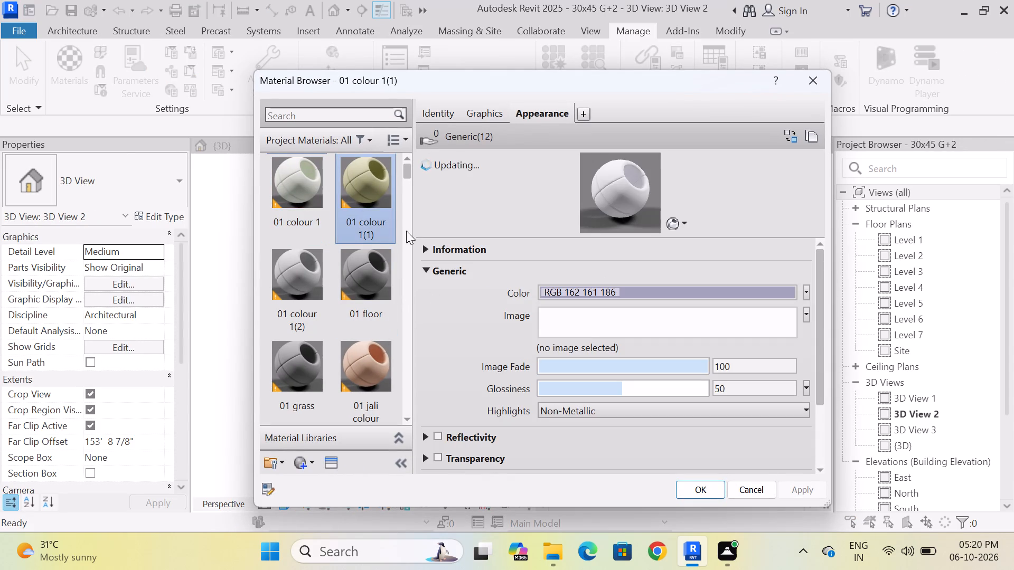
{"action": "left_click", "coordinate": [701, 289]}
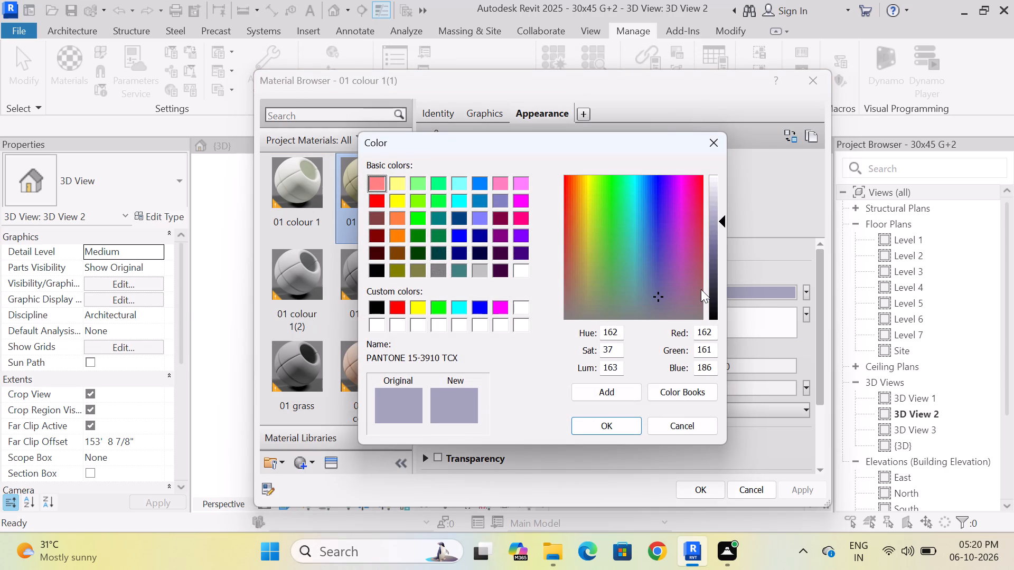
{"action": "left_click", "coordinate": [712, 145]}
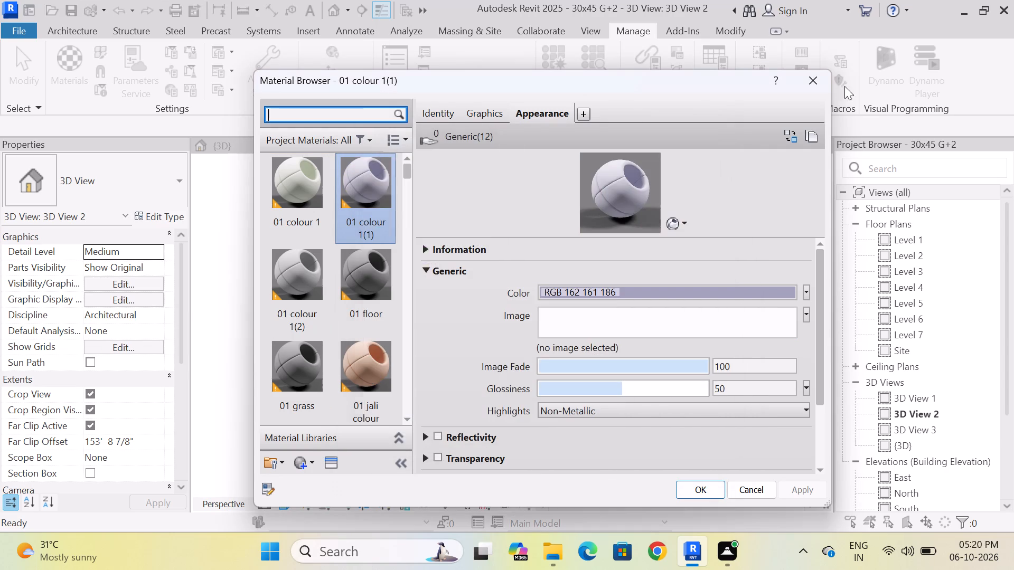
{"action": "left_click", "coordinate": [814, 75]}
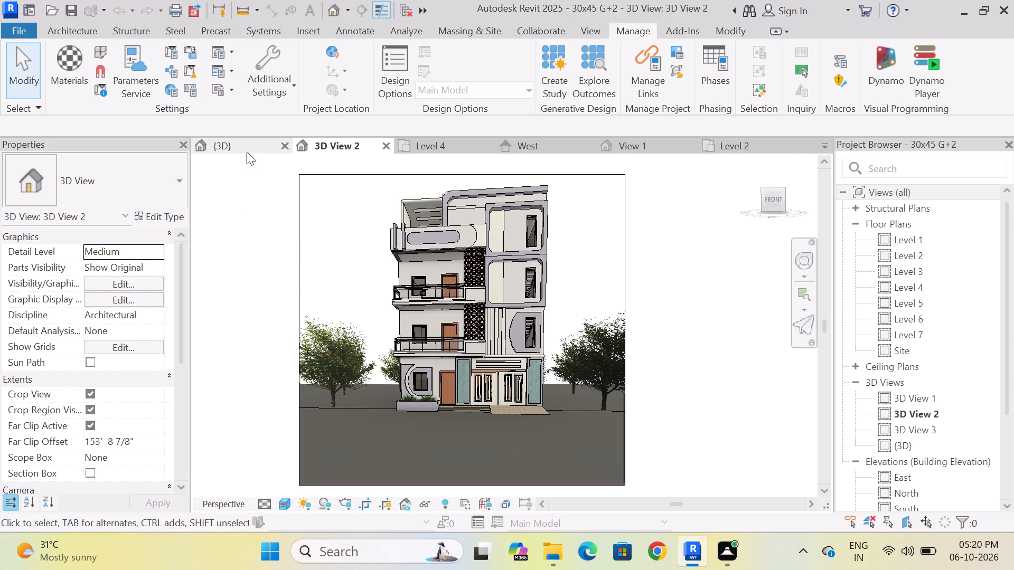
Create a new material in the 30x45 G+2 fuji project and name it 02 colour.
{"action": "left_click", "coordinate": [243, 146]}
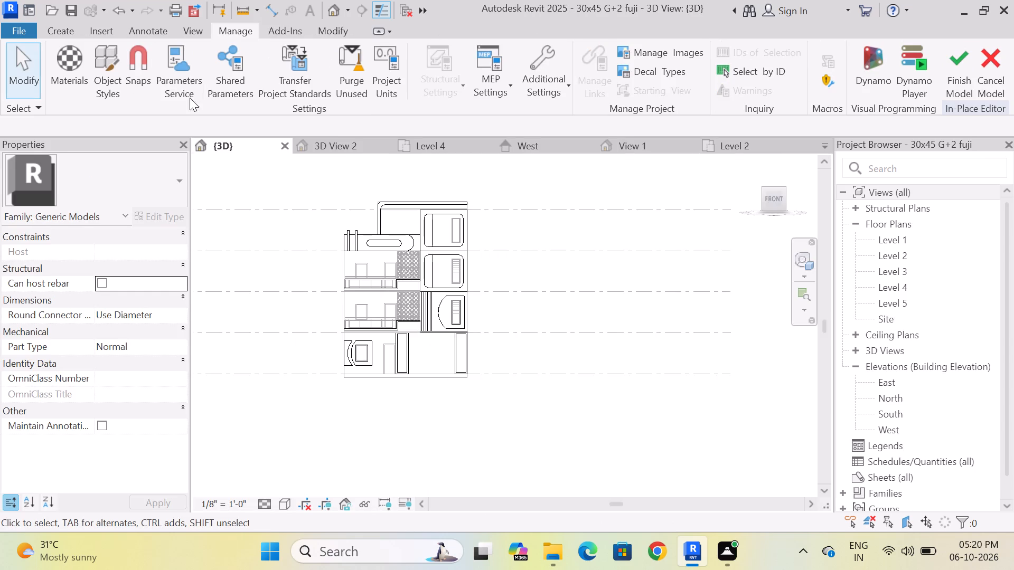
{"action": "left_click", "coordinate": [68, 56]}
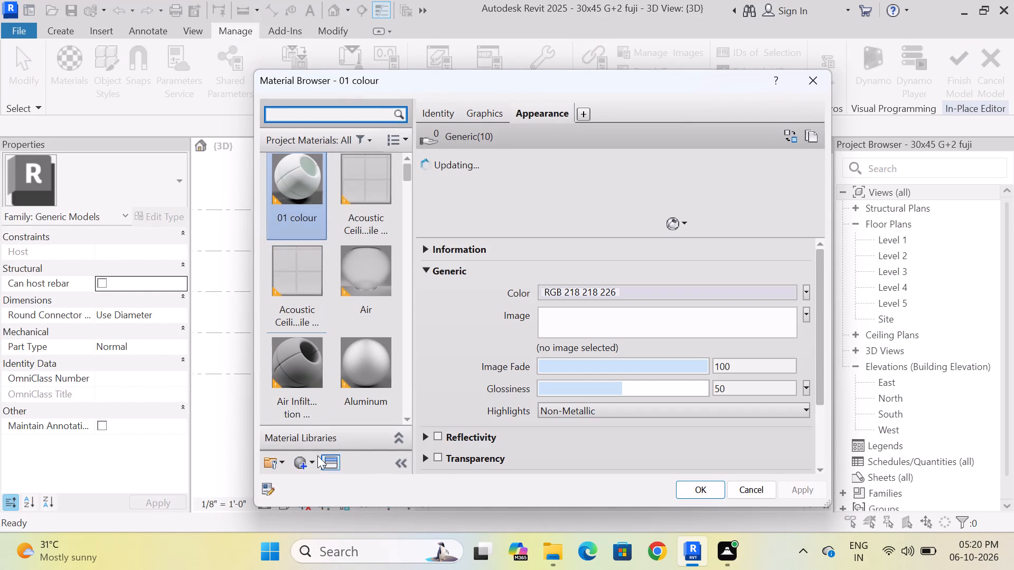
{"action": "left_click", "coordinate": [299, 459]}
{"action": "left_click", "coordinate": [320, 477]}
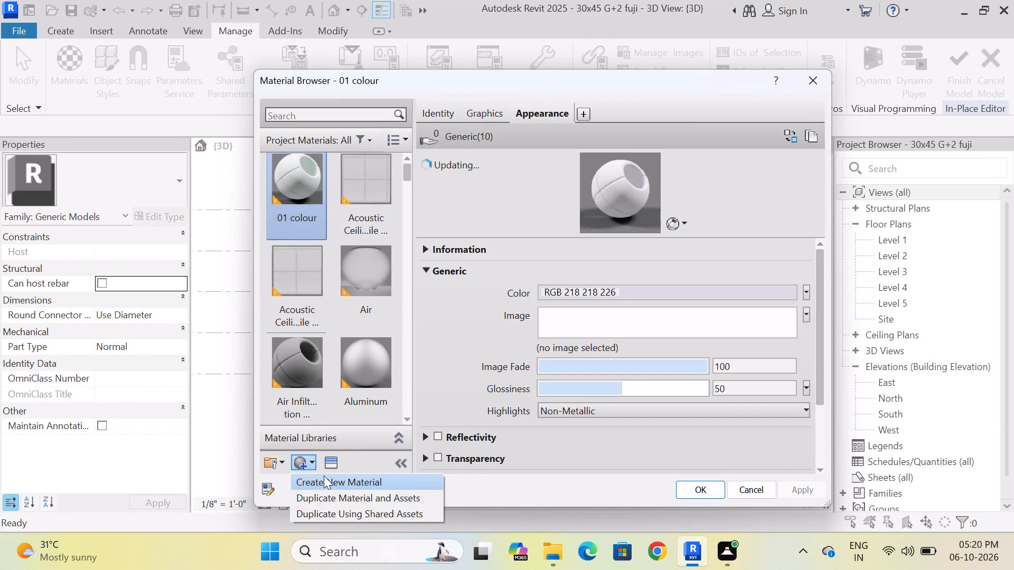
{"action": "right_click", "coordinate": [303, 303]}
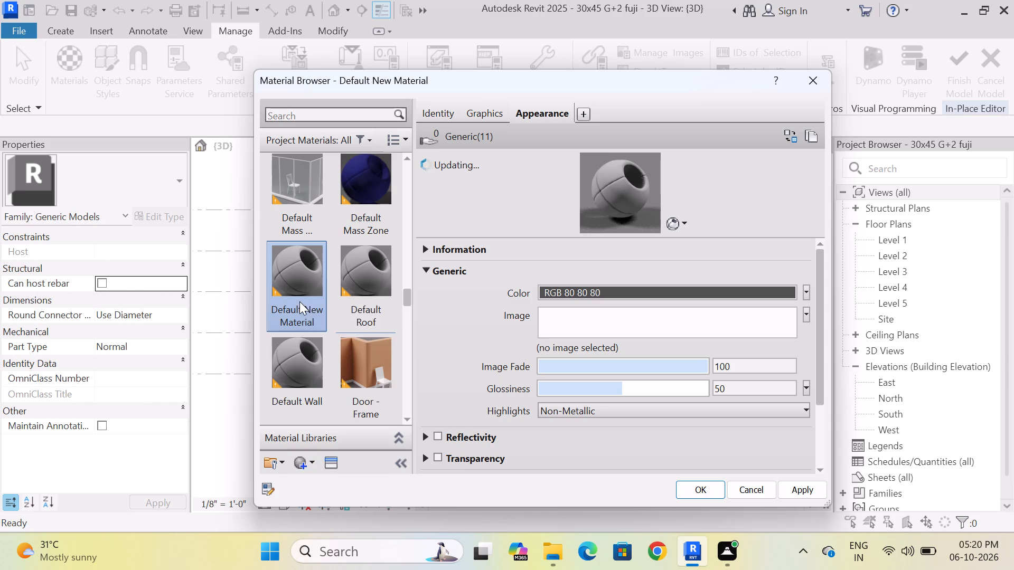
{"action": "left_click", "coordinate": [349, 364]}
{"action": "key", "text": "BackSpace"}
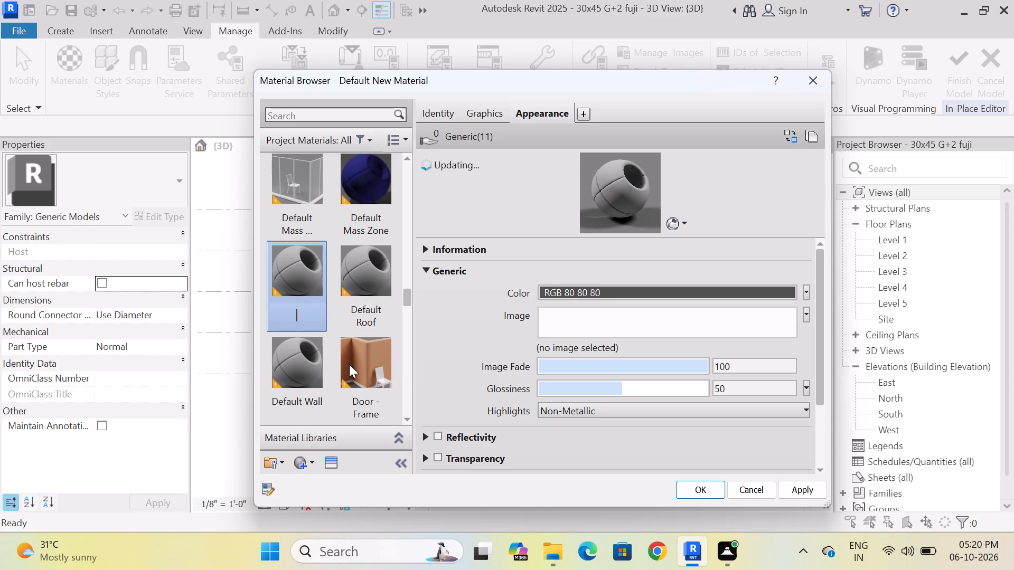
{"action": "key", "text": "0"}
{"action": "type", "text": "2 colour"}
{"action": "key", "text": "Return"}
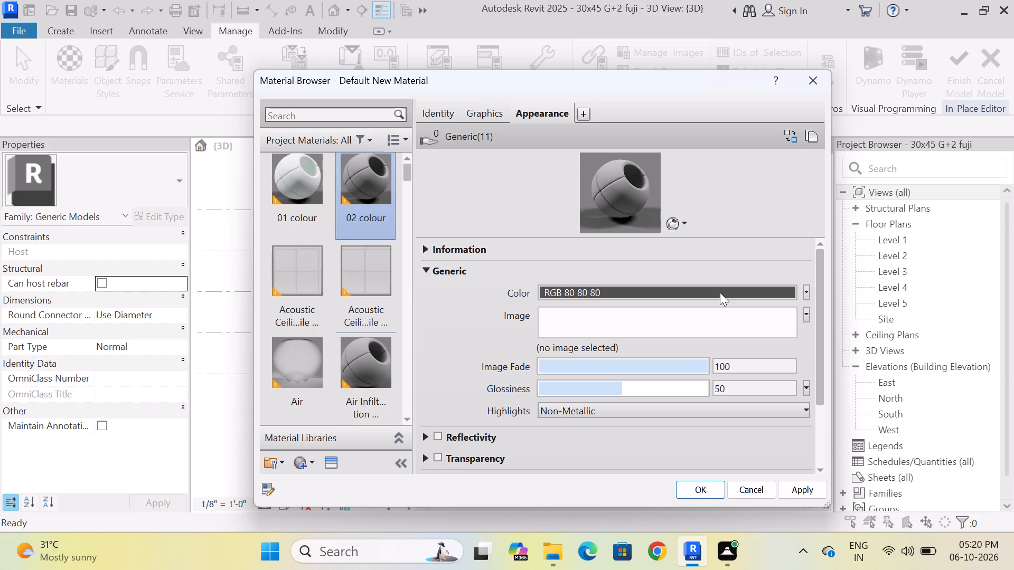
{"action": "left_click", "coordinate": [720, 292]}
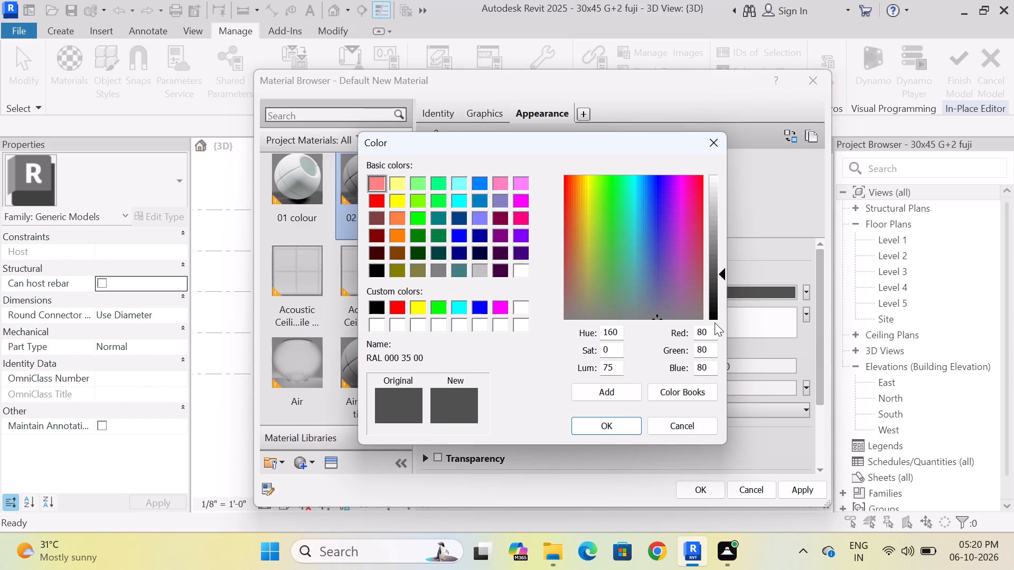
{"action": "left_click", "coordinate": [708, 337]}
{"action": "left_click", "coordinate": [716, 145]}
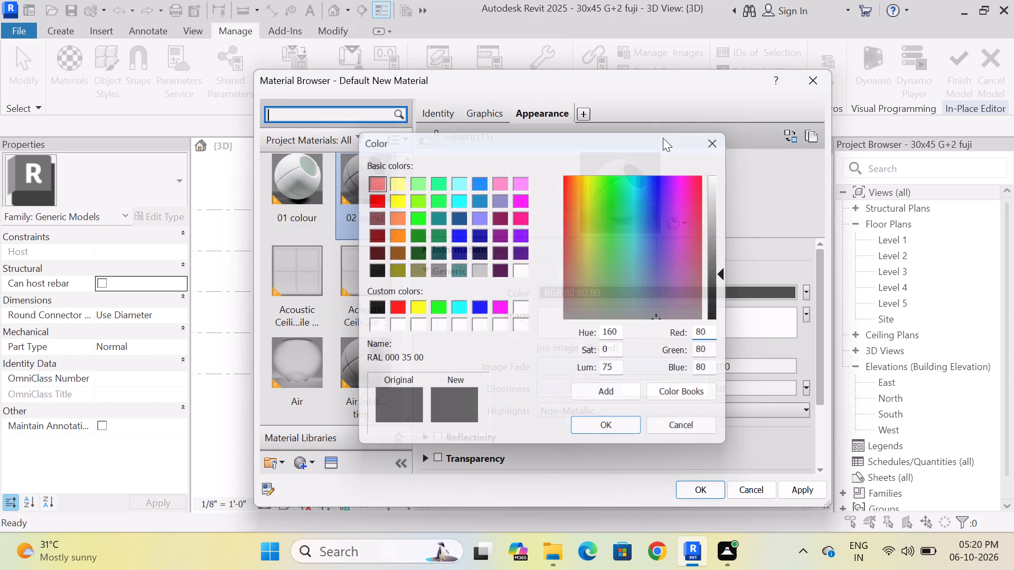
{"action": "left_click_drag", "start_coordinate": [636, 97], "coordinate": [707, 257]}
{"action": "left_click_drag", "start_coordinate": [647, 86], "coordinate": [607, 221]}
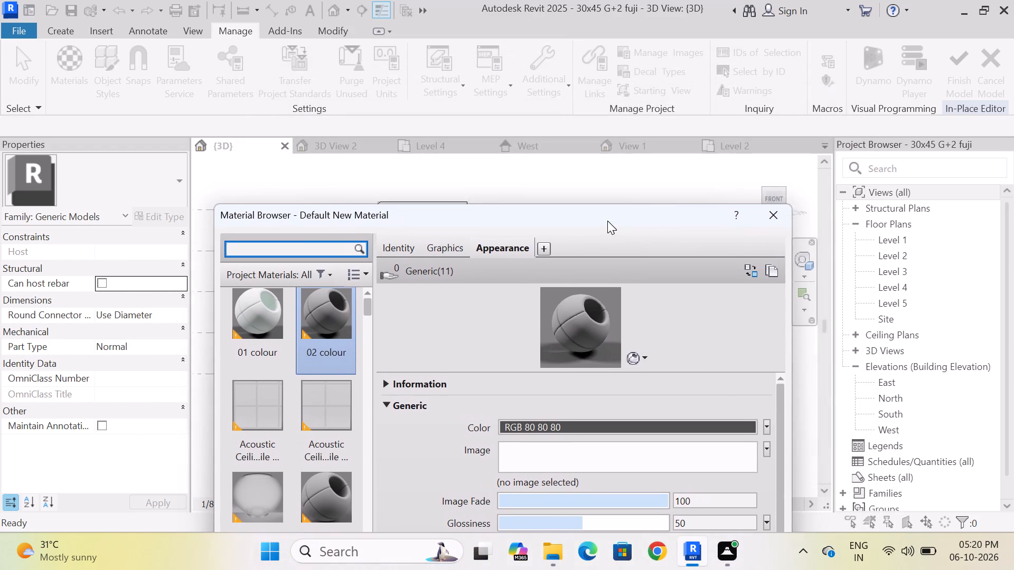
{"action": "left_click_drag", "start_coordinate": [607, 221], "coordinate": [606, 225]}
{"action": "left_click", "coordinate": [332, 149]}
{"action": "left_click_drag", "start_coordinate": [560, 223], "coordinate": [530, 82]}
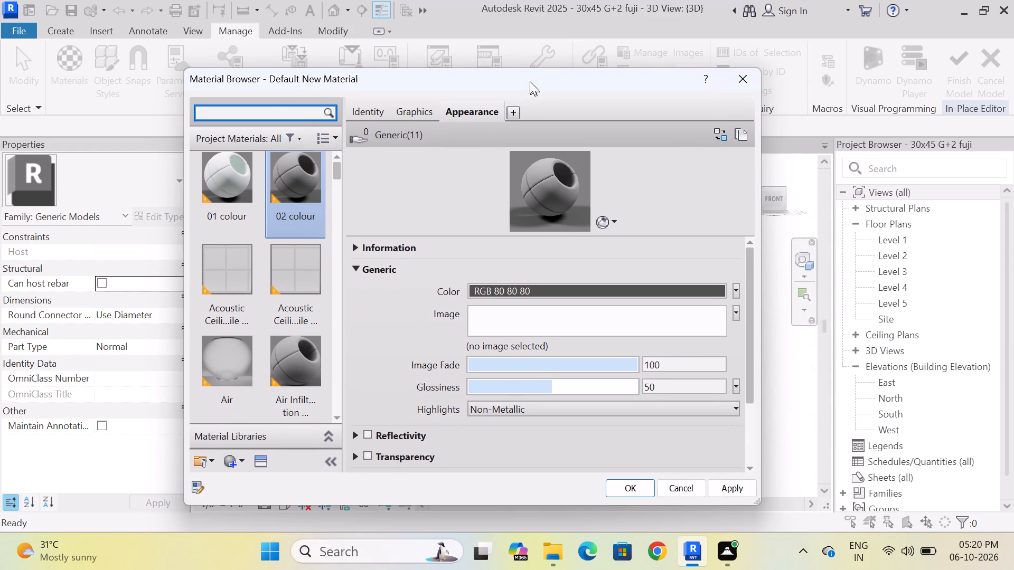
Set the 02 colour material's appearance colour to red 162 and green 181, and apply it.
{"action": "left_click", "coordinate": [606, 290]}
{"action": "left_click", "coordinate": [641, 329]}
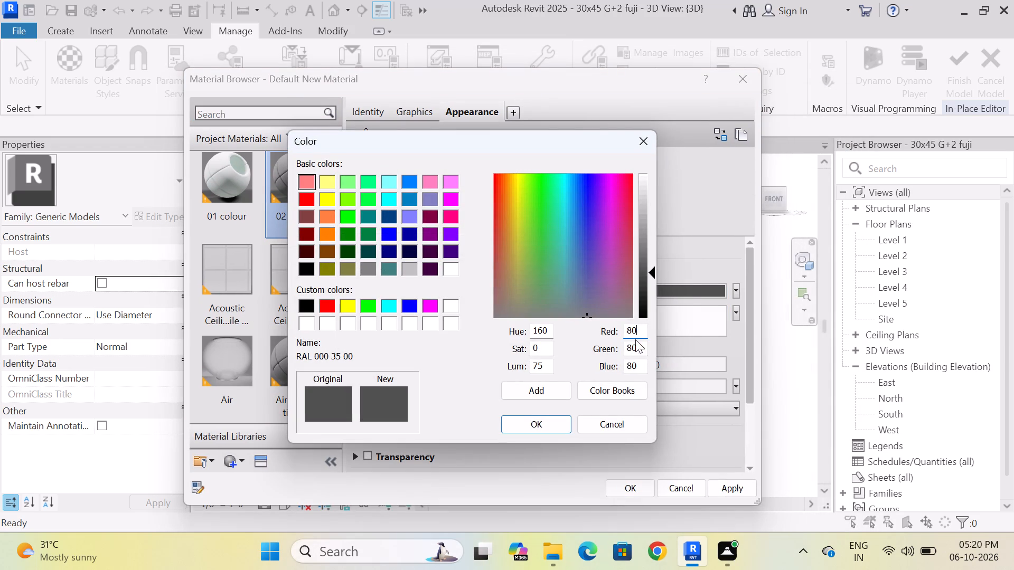
{"action": "key", "text": "BackSpace"}
{"action": "key", "text": "BackSpace"}
{"action": "key", "text": "BackSpace"}
{"action": "key", "text": "BackSpace"}
{"action": "key", "text": "BackSpace"}
{"action": "key", "text": "BackSpace"}
{"action": "key", "text": "BackSpace"}
{"action": "type", "text": "162"}
{"action": "key", "text": "Down"}
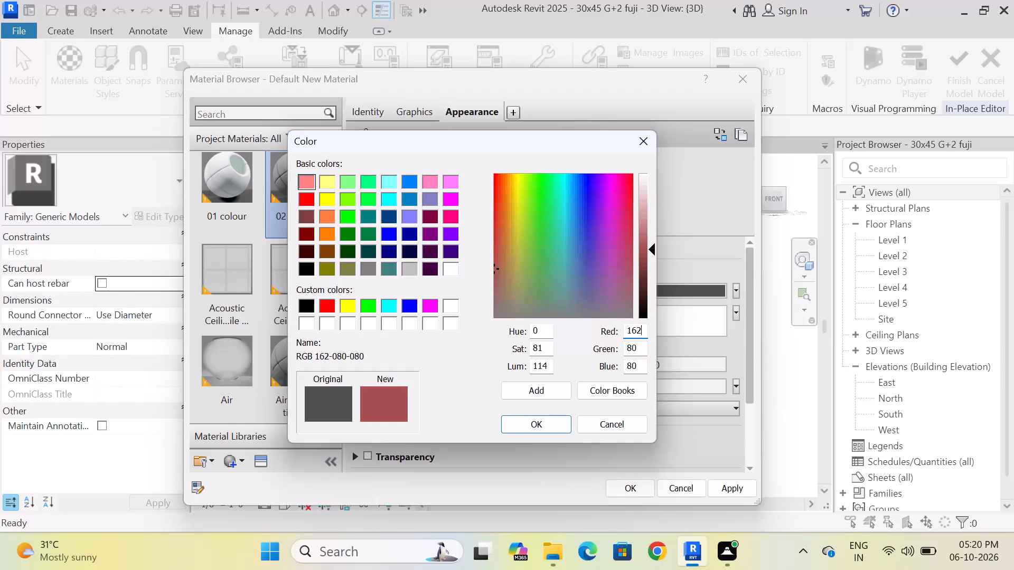
{"action": "left_click", "coordinate": [633, 348]}
{"action": "left_click", "coordinate": [649, 354]}
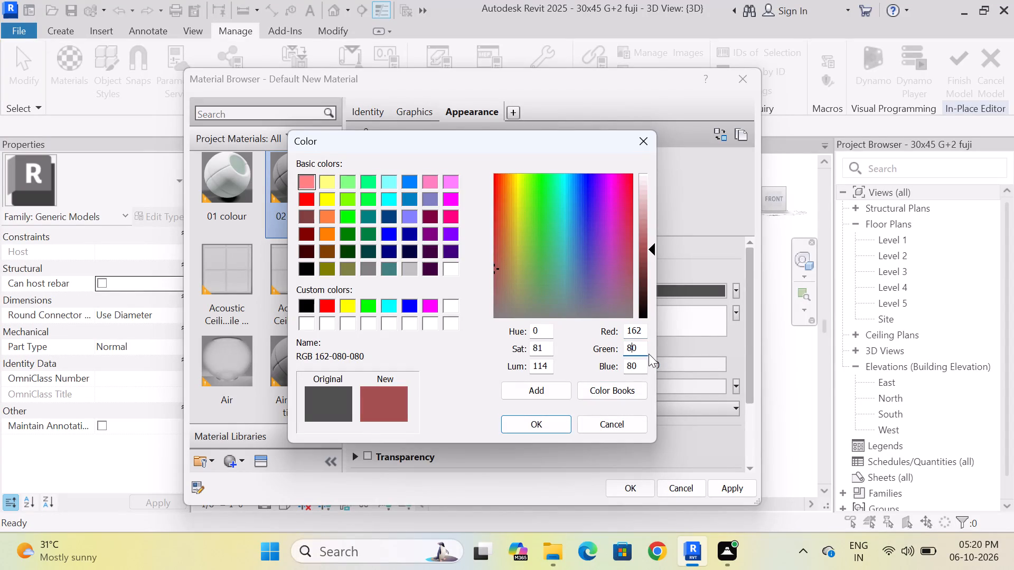
{"action": "left_click", "coordinate": [646, 353]}
{"action": "key", "text": "BackSpace"}
{"action": "key", "text": "BackSpace"}
{"action": "key", "text": "BackSpace"}
{"action": "key", "text": "BackSpace"}
{"action": "key", "text": "BackSpace"}
{"action": "key", "text": "BackSpace"}
{"action": "key", "text": "BackSpace"}
{"action": "key", "text": "BackSpace"}
{"action": "key", "text": "BackSpace"}
{"action": "key", "text": "BackSpace"}
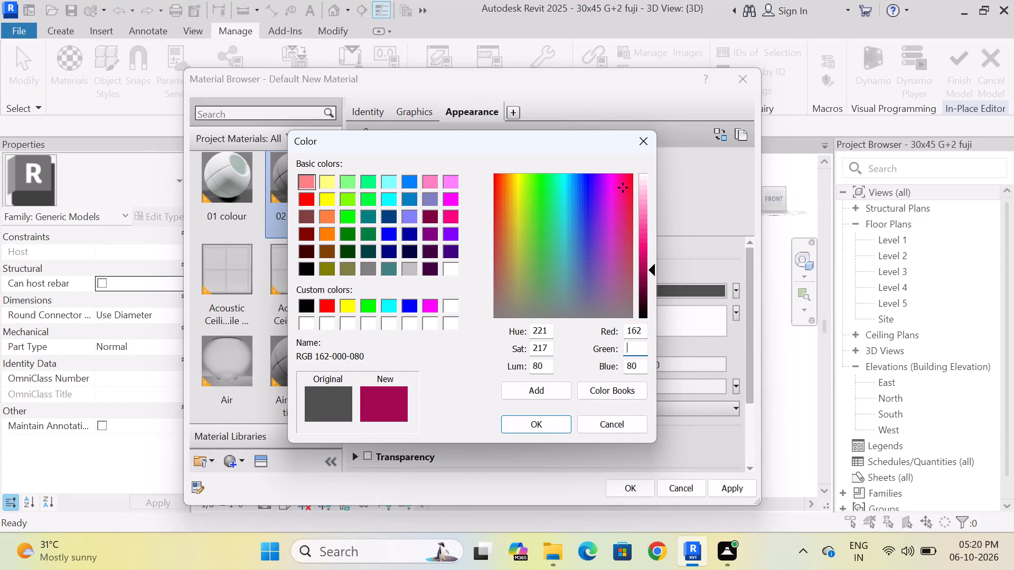
{"action": "type", "text": "181"}
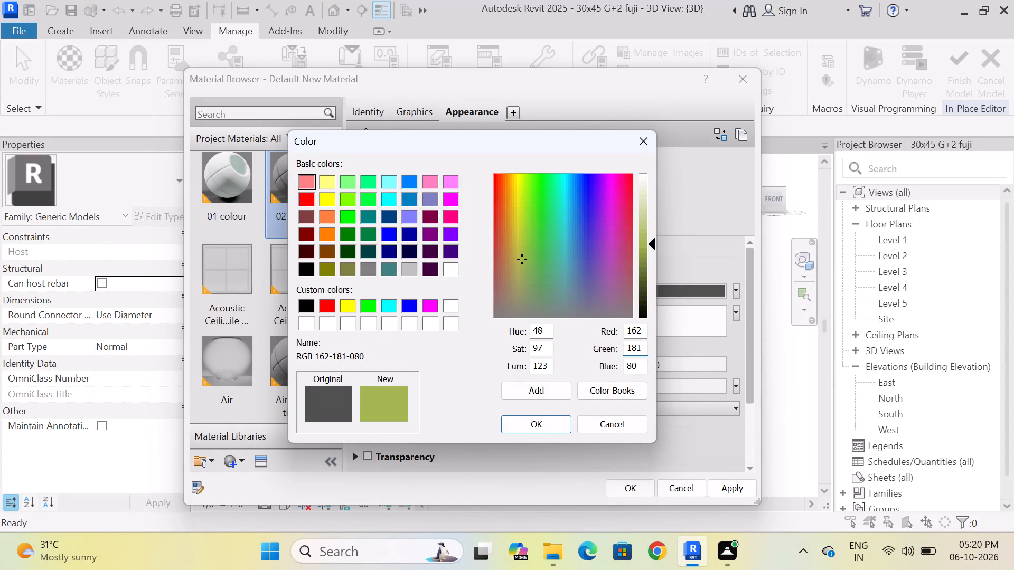
{"action": "left_click", "coordinate": [556, 420]}
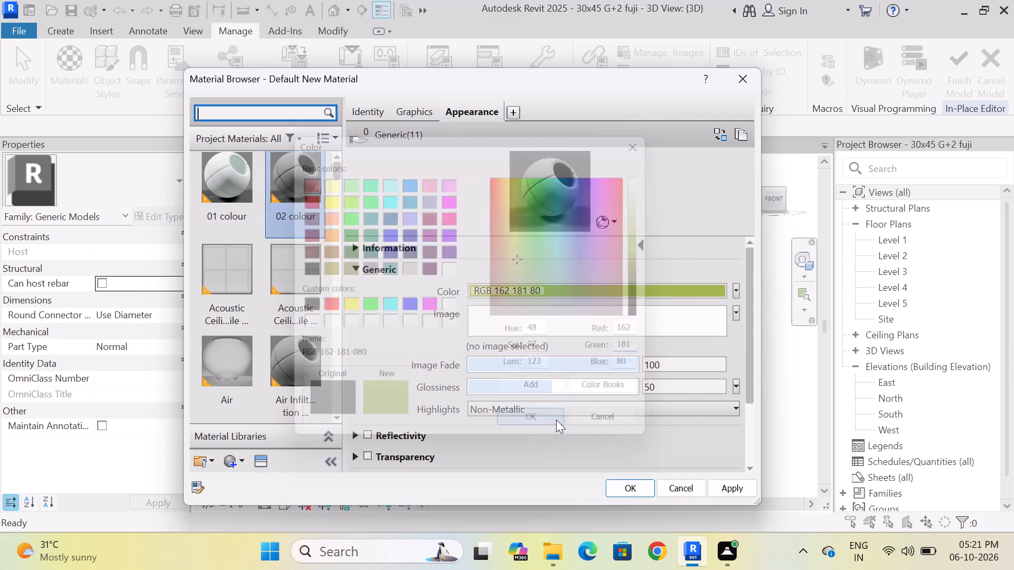
{"action": "left_click", "coordinate": [730, 490]}
{"action": "left_click", "coordinate": [633, 492]}
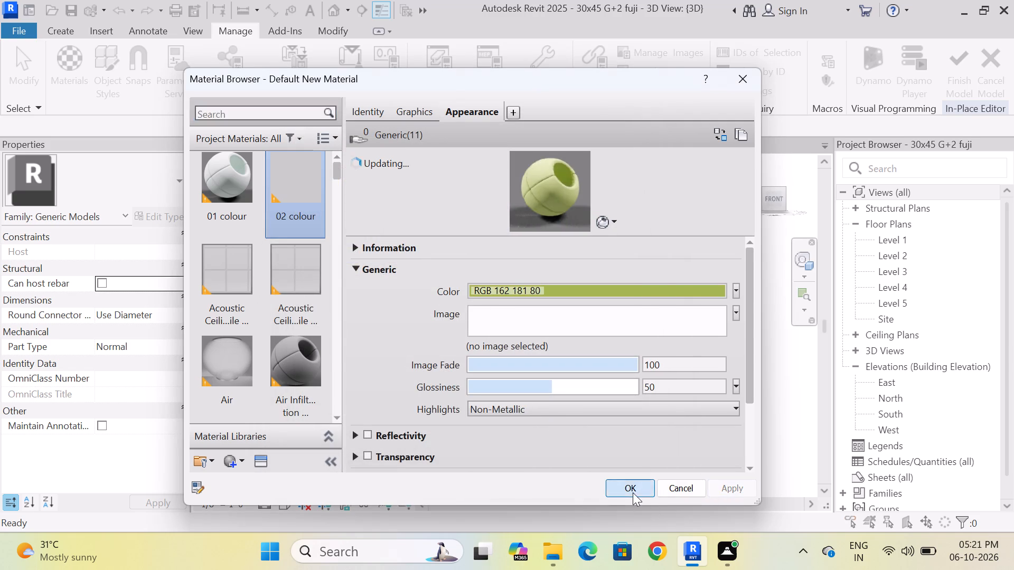
Recheck the appearance colour values of material 01 colour 1(1) in the reference 30x45 G+2 project.
{"action": "left_click", "coordinate": [352, 144]}
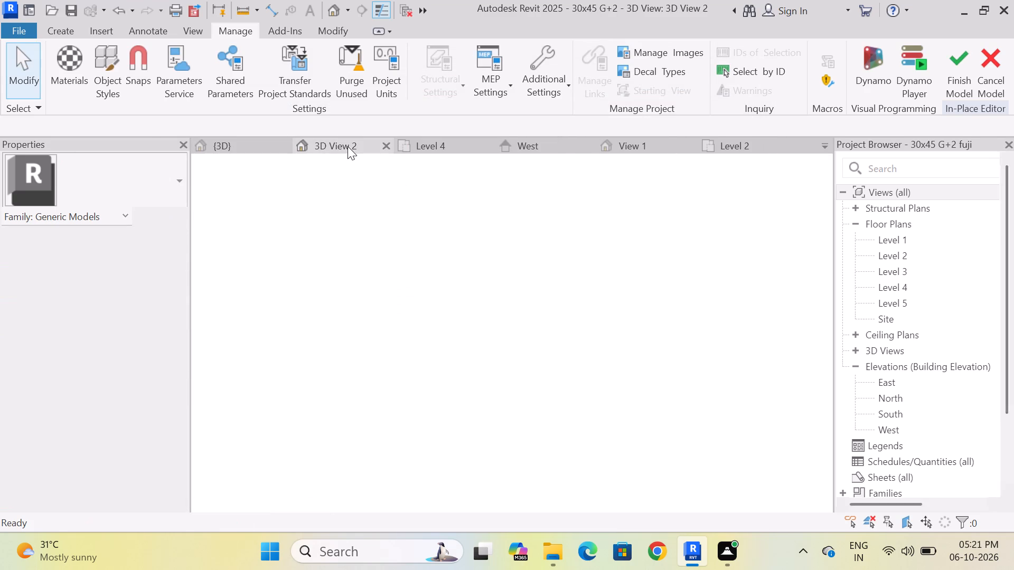
{"action": "left_click", "coordinate": [77, 59]}
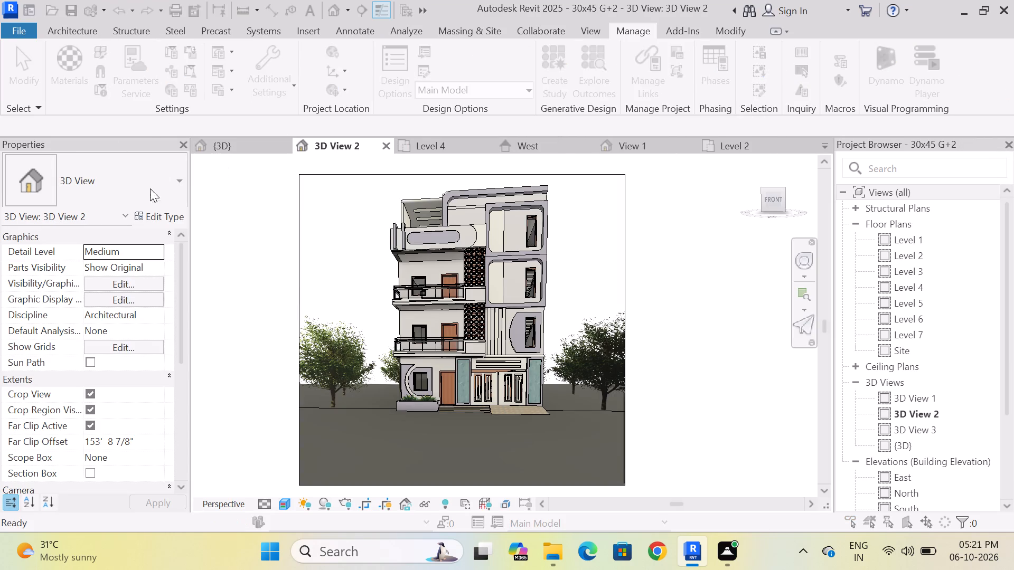
{"action": "left_click", "coordinate": [291, 188]}
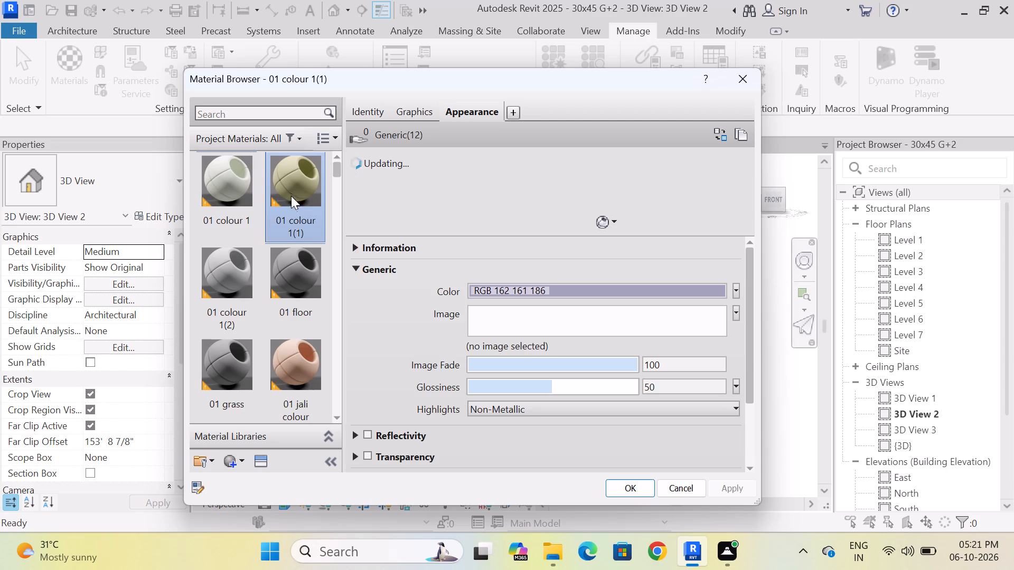
{"action": "left_click", "coordinate": [550, 290]}
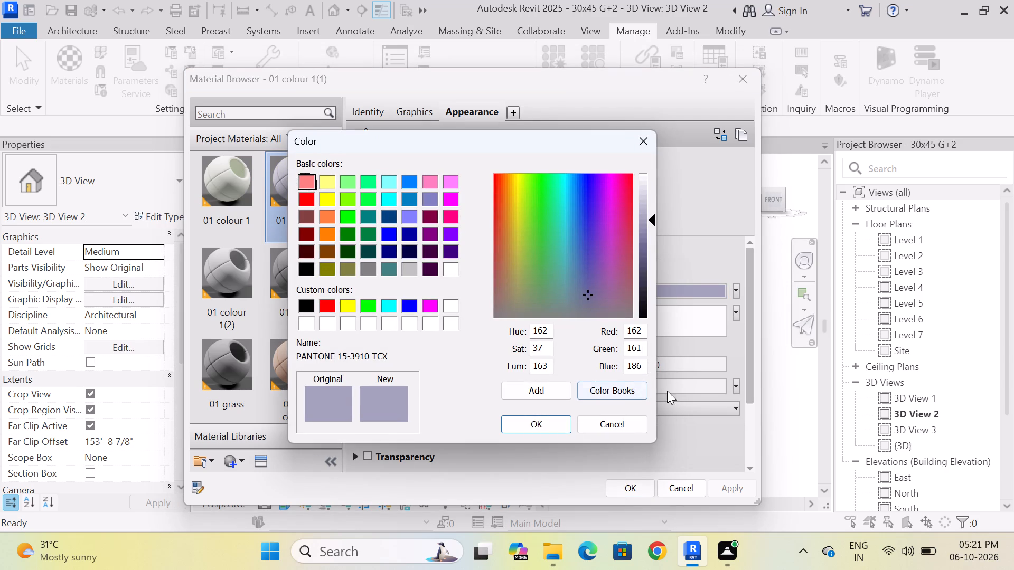
{"action": "left_click", "coordinate": [643, 131]}
{"action": "left_click", "coordinate": [743, 88]}
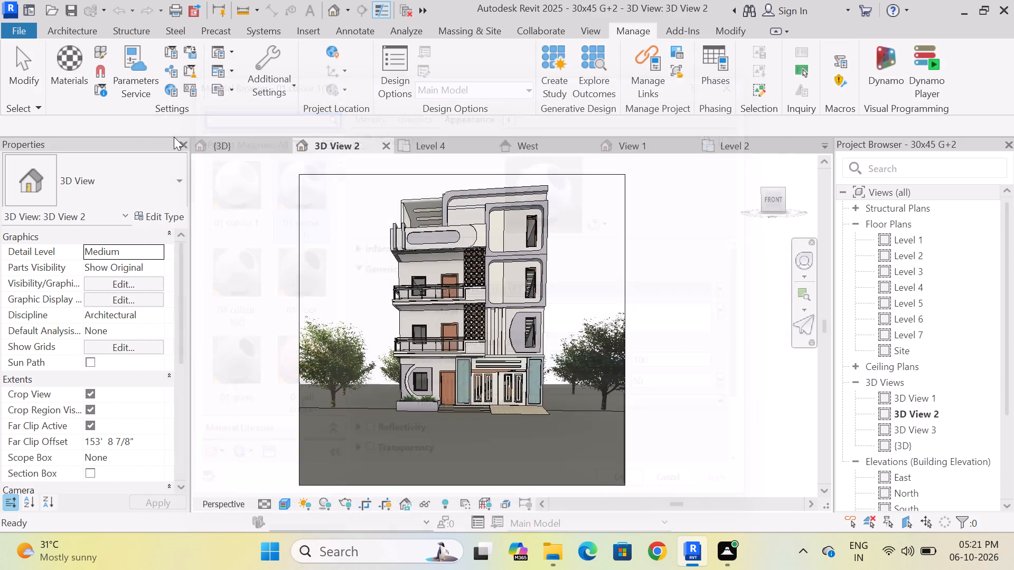
In the 30x45 G+2 fuji project, correct the 02 colour material's appearance colour to green 161 and blue 186, and apply it.
{"action": "left_click", "coordinate": [236, 139]}
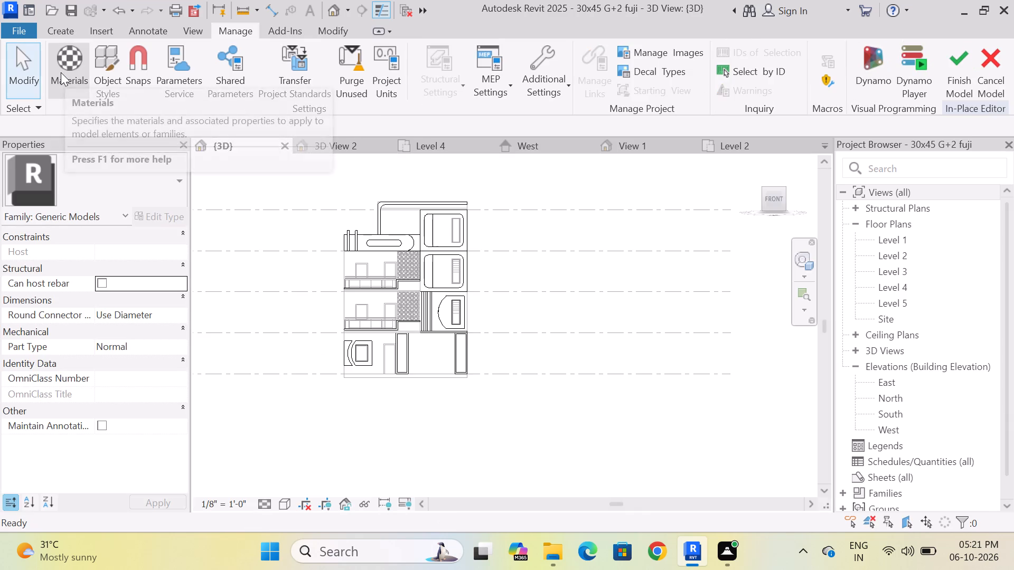
{"action": "left_click", "coordinate": [61, 72]}
{"action": "left_click", "coordinate": [289, 184]}
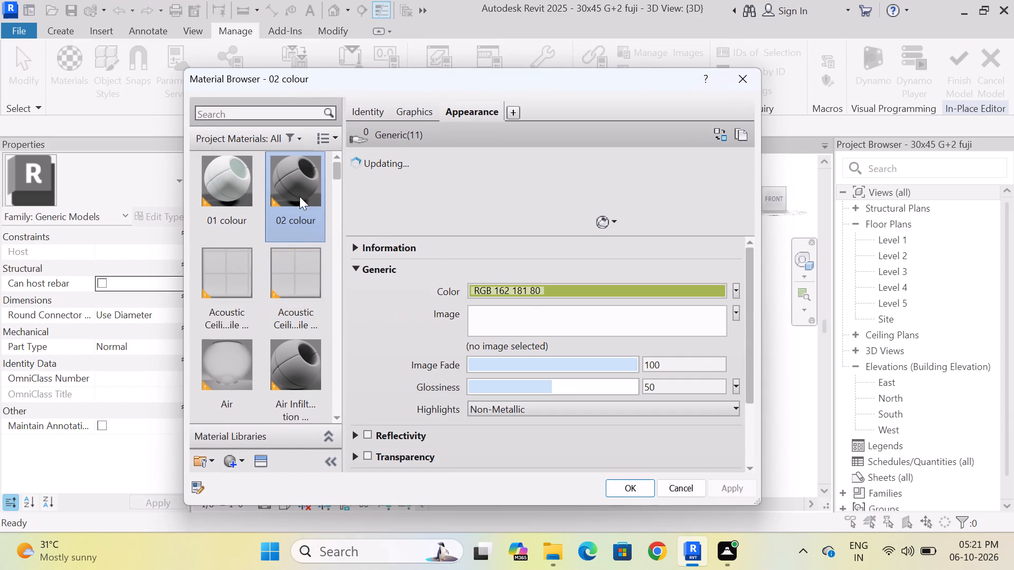
{"action": "left_click", "coordinate": [666, 291]}
{"action": "left_click", "coordinate": [640, 346]}
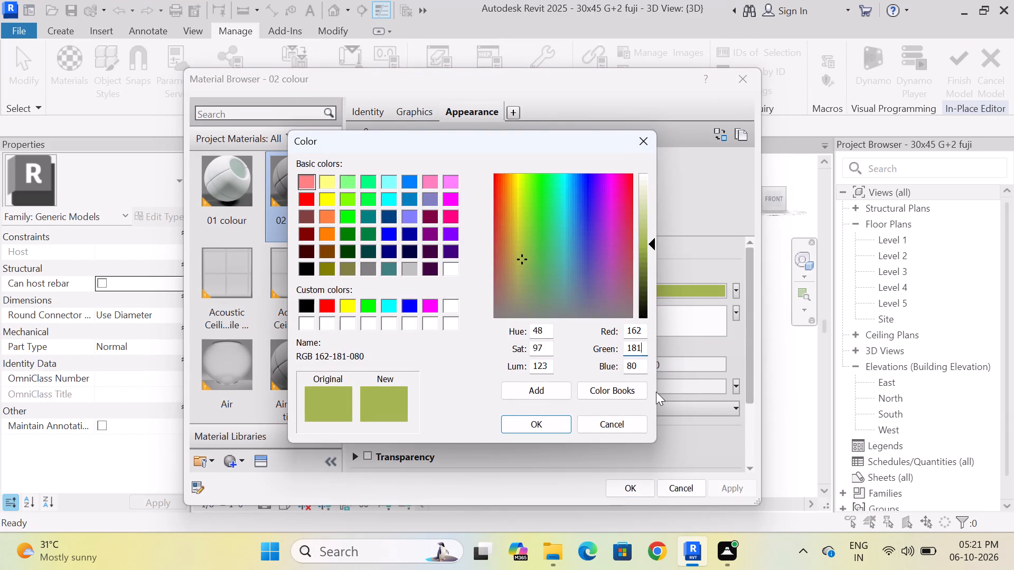
{"action": "key", "text": "BackSpace"}
{"action": "key", "text": "BackSpace"}
{"action": "key", "text": "BackSpace"}
{"action": "key", "text": "BackSpace"}
{"action": "key", "text": "BackSpace"}
{"action": "key", "text": "BackSpace"}
{"action": "key", "text": "BackSpace"}
{"action": "key", "text": "BackSpace"}
{"action": "key", "text": "BackSpace"}
{"action": "key", "text": "BackSpace"}
{"action": "key", "text": "BackSpace"}
{"action": "type", "text": "161"}
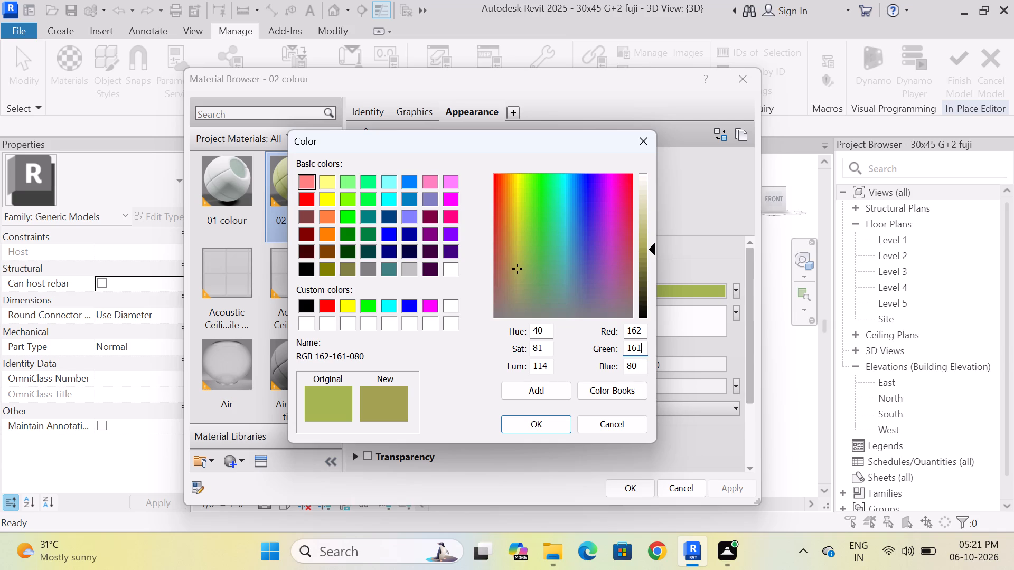
{"action": "left_click", "coordinate": [643, 363]}
{"action": "key", "text": "BackSpace"}
{"action": "key", "text": "BackSpace"}
{"action": "key", "text": "BackSpace"}
{"action": "key", "text": "BackSpace"}
{"action": "key", "text": "BackSpace"}
{"action": "key", "text": "BackSpace"}
{"action": "key", "text": "BackSpace"}
{"action": "key", "text": "BackSpace"}
{"action": "key", "text": "1"}
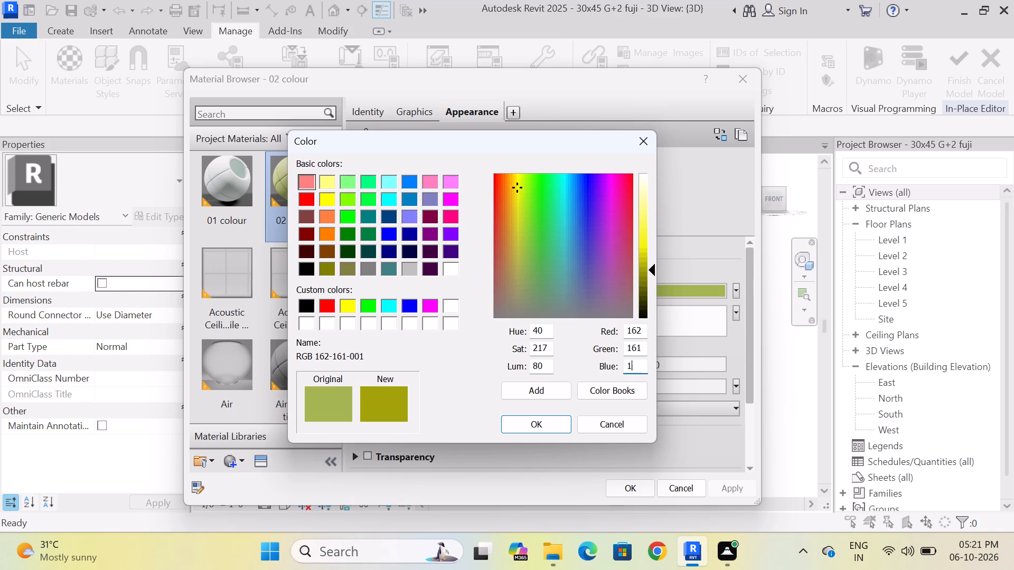
{"action": "type", "text": "86"}
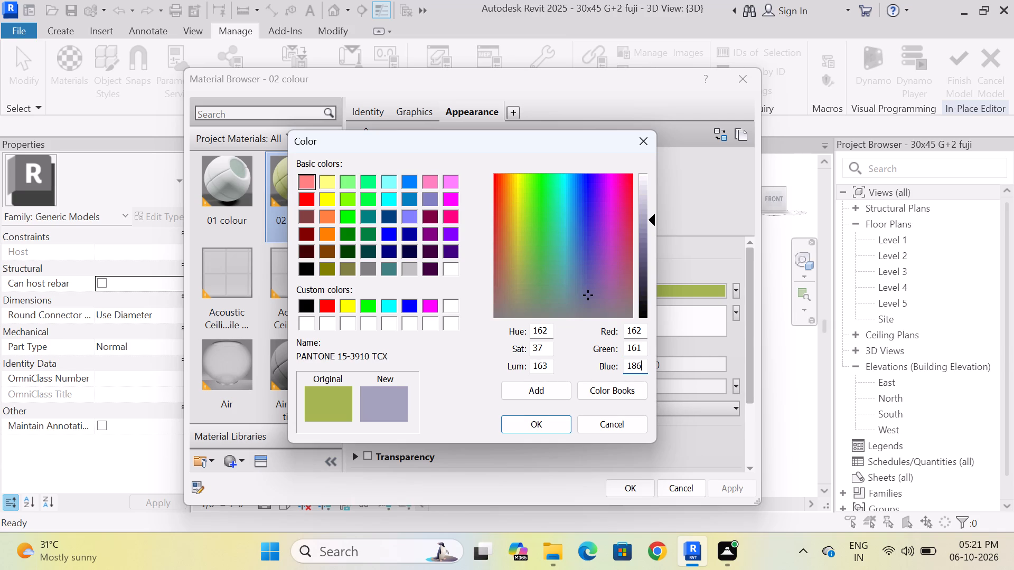
{"action": "left_click", "coordinate": [538, 420]}
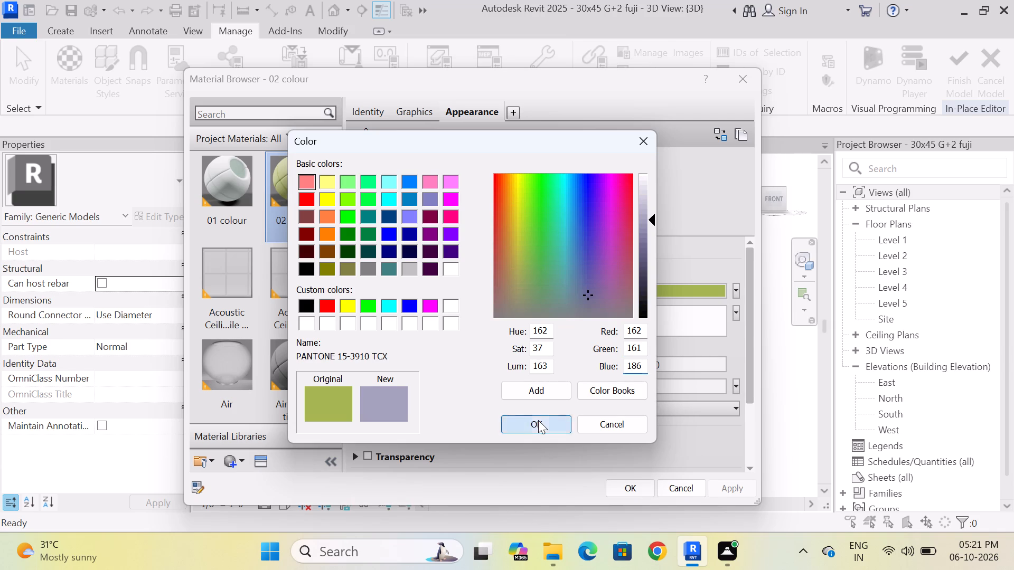
{"action": "left_click", "coordinate": [722, 488]}
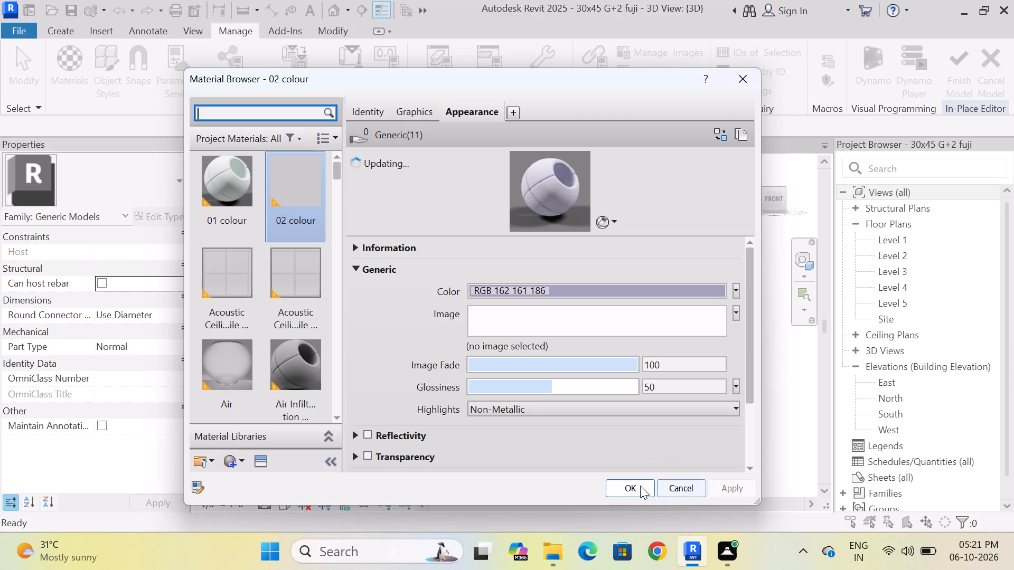
{"action": "left_click", "coordinate": [631, 486]}
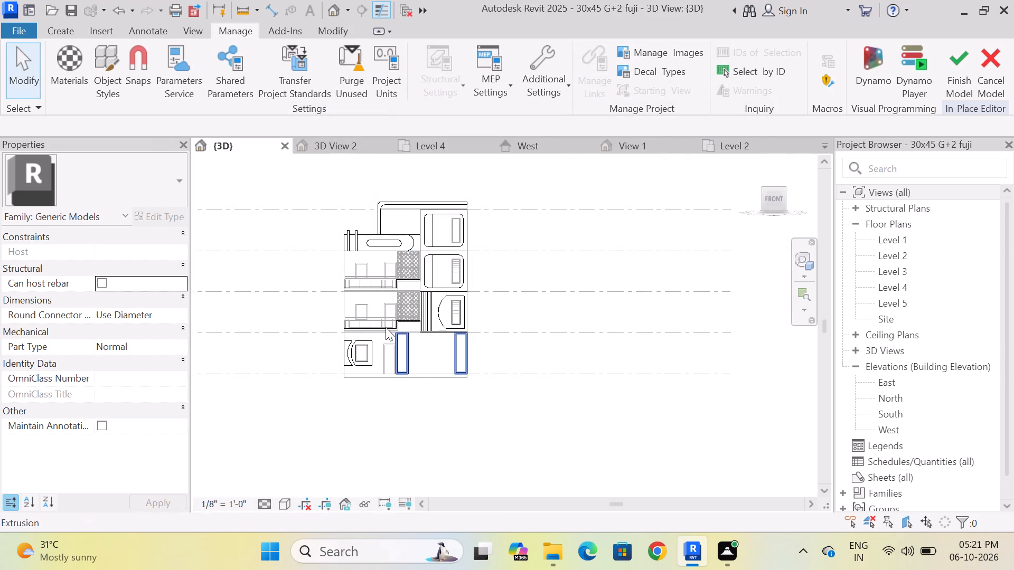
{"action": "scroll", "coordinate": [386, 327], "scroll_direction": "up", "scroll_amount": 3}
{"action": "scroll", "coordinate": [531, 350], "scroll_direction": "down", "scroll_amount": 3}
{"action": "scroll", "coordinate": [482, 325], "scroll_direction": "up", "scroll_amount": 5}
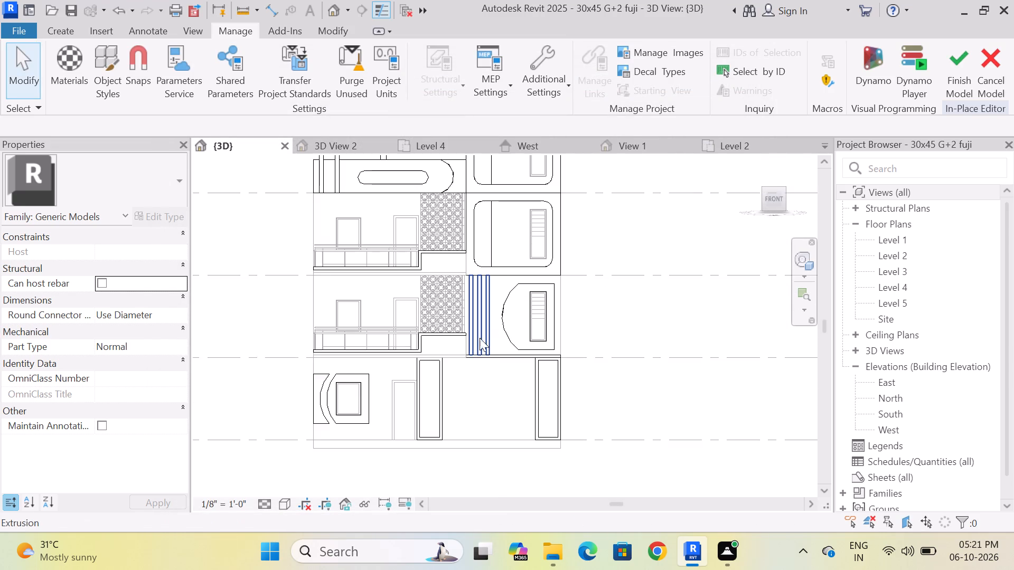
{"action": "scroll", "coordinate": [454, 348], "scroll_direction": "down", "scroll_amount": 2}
Create a new material in the 30x45 G+2 fuji project and name it 03 white.
{"action": "left_click", "coordinate": [77, 69]}
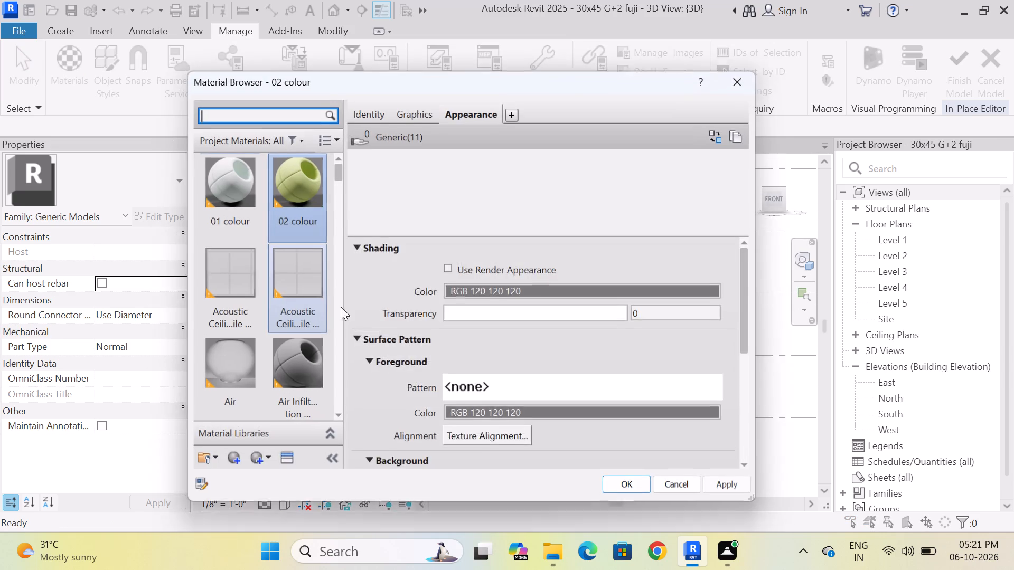
{"action": "left_click", "coordinate": [224, 465]}
{"action": "left_click", "coordinate": [255, 477]}
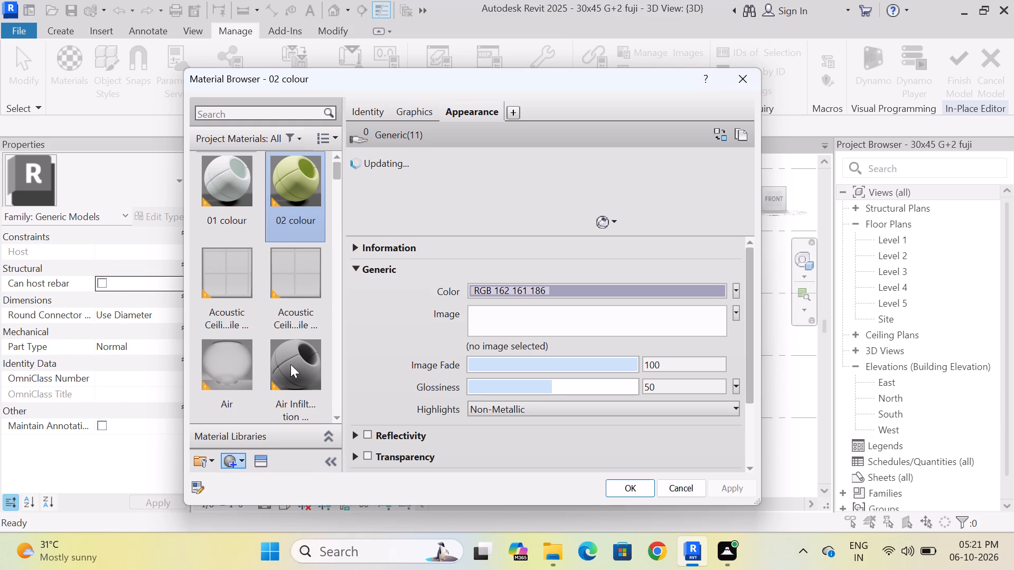
{"action": "right_click", "coordinate": [279, 285]}
{"action": "left_click", "coordinate": [326, 348]}
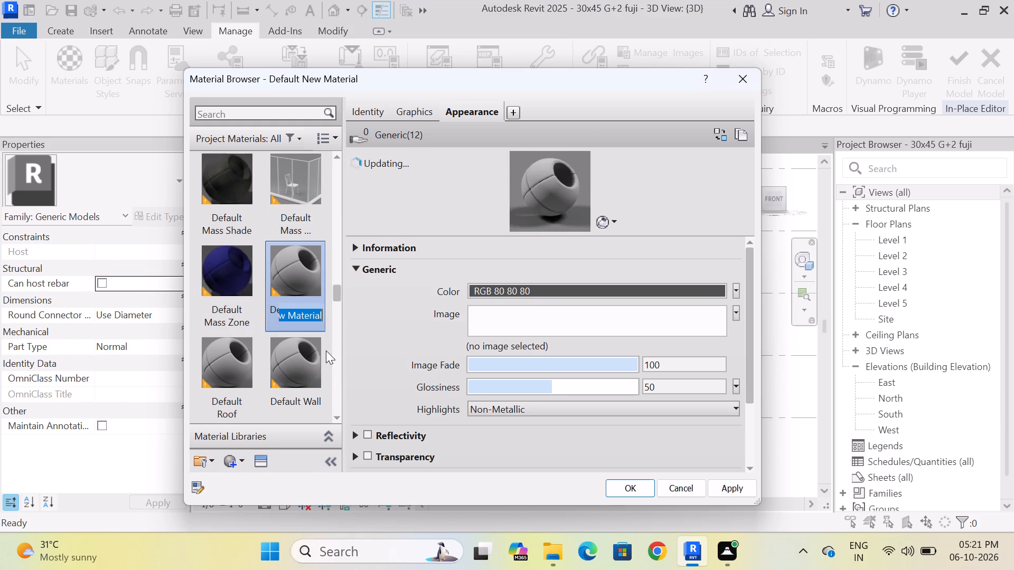
{"action": "key", "text": "BackSpace"}
{"action": "type", "text": "03 white"}
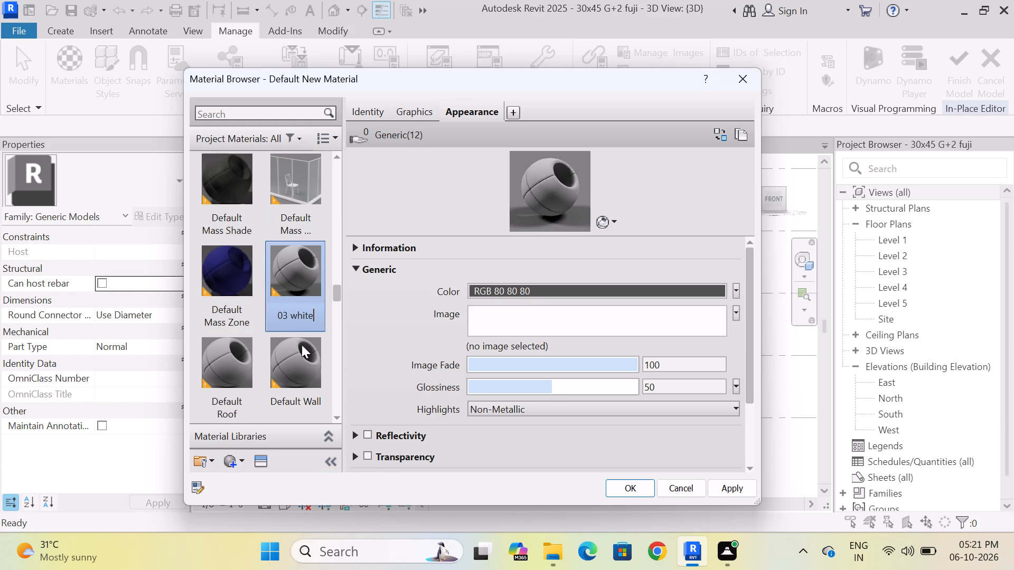
Set the 03 white material's appearance colour to white, RGB 255 255 255, and apply it.
{"action": "left_click", "coordinate": [596, 313]}
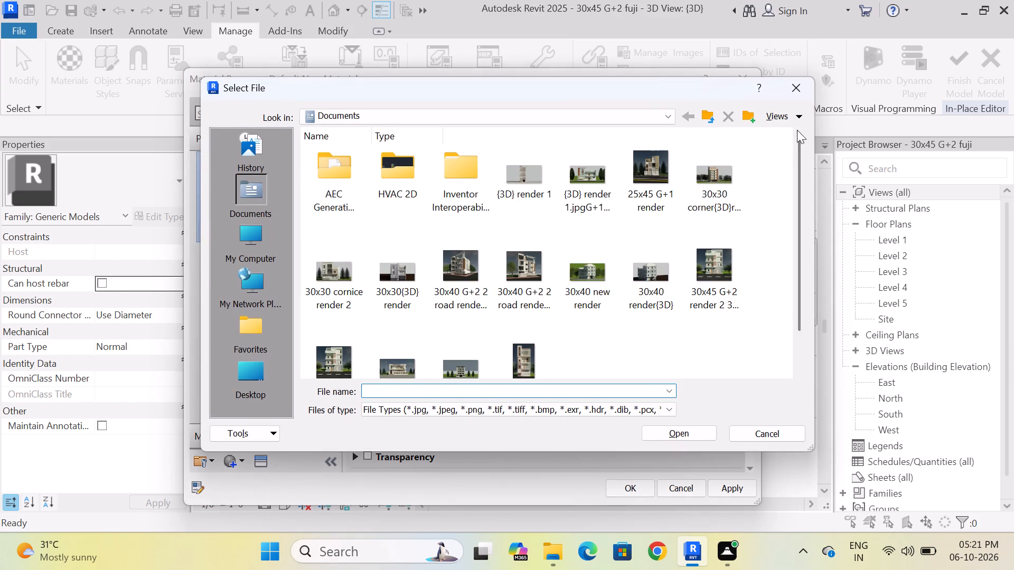
{"action": "left_click", "coordinate": [799, 84]}
{"action": "left_click", "coordinate": [651, 288]}
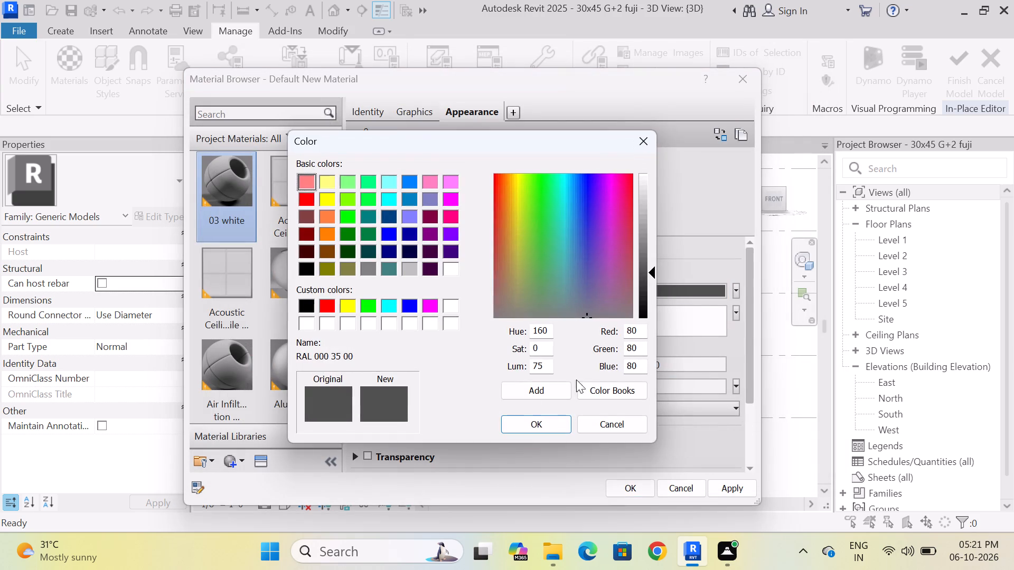
{"action": "left_click", "coordinate": [447, 265]}
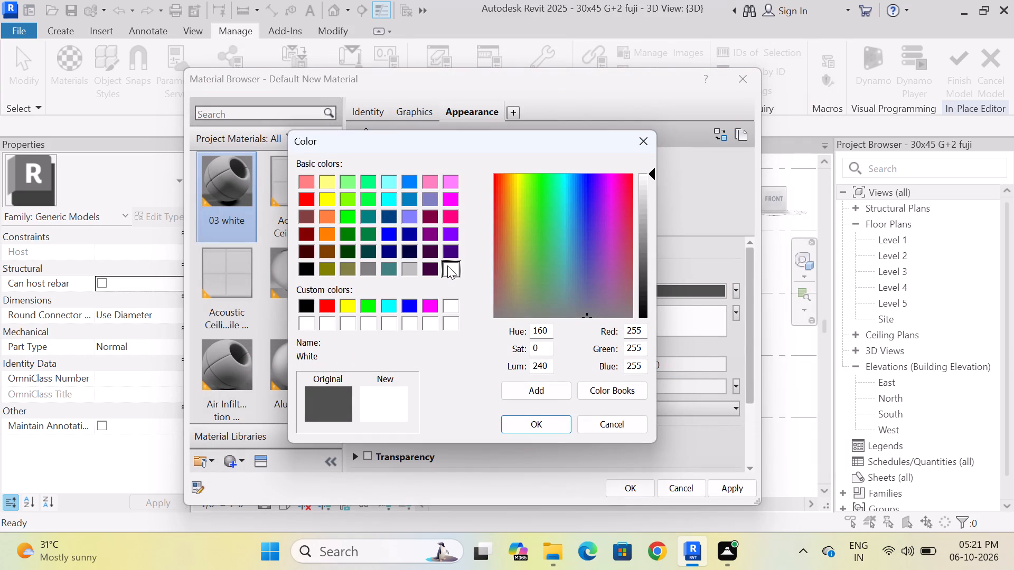
{"action": "left_click", "coordinate": [552, 422]}
{"action": "left_click", "coordinate": [721, 486]}
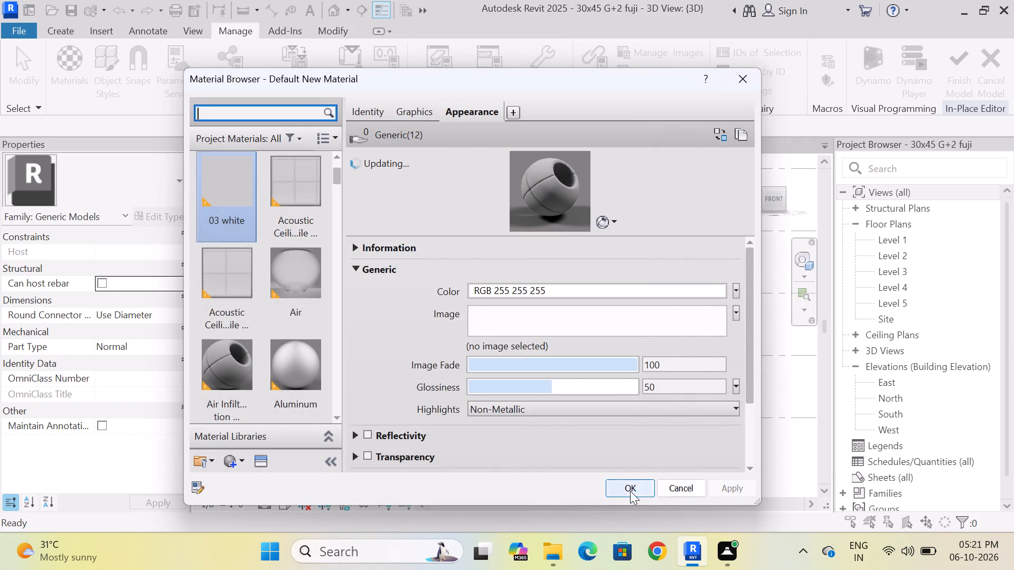
{"action": "left_click", "coordinate": [630, 491]}
Compare the front facade in the 30x45 G+2 fuji 3D view with 3D View 2 of the reference 30x45 G+2 project.
{"action": "scroll", "coordinate": [489, 394], "scroll_direction": "down", "scroll_amount": 2}
{"action": "scroll", "coordinate": [433, 421], "scroll_direction": "up", "scroll_amount": 2}
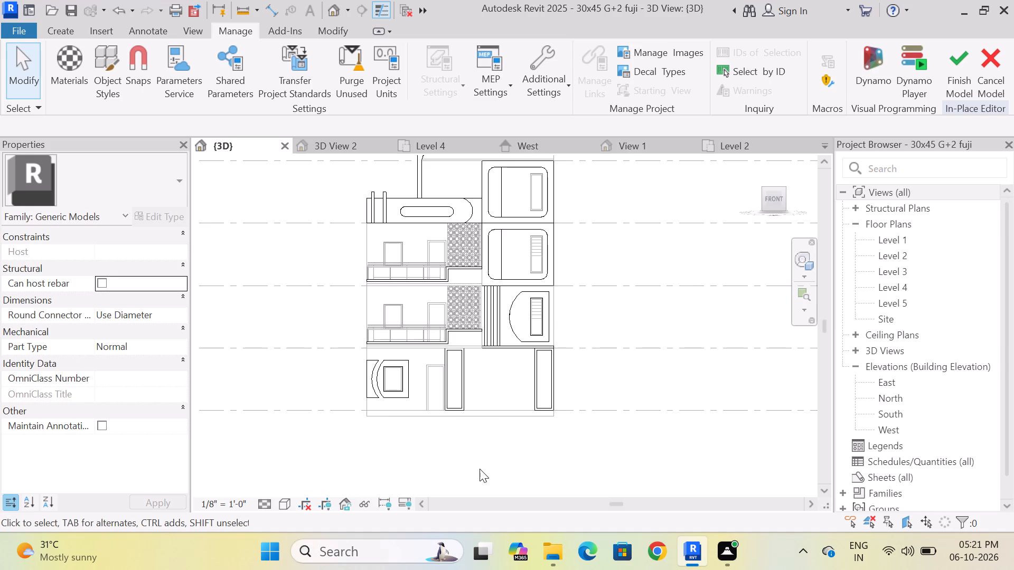
{"action": "scroll", "coordinate": [458, 384], "scroll_direction": "down", "scroll_amount": 2}
{"action": "scroll", "coordinate": [442, 377], "scroll_direction": "up", "scroll_amount": 2}
{"action": "scroll", "coordinate": [546, 297], "scroll_direction": "down", "scroll_amount": 3}
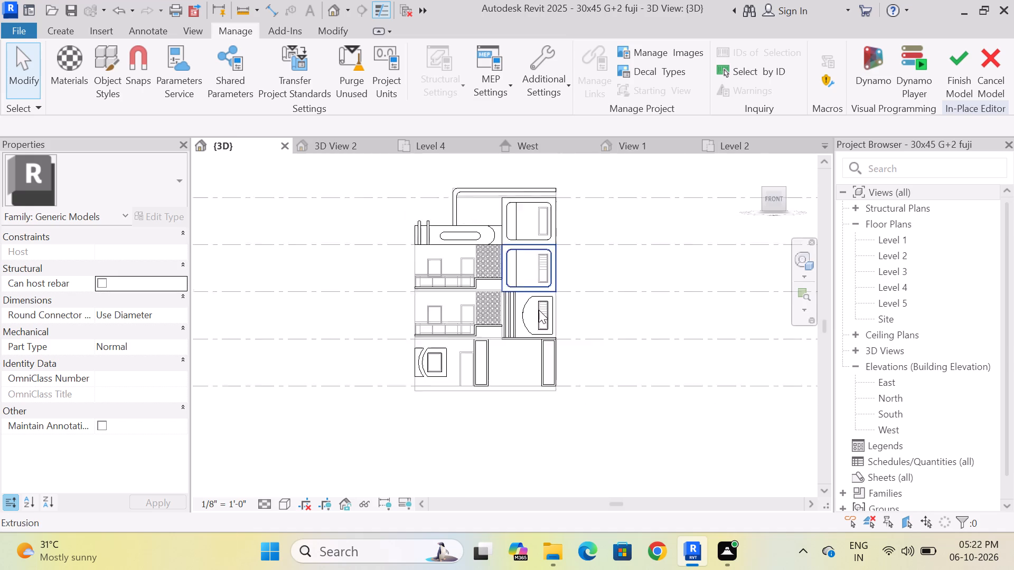
{"action": "scroll", "coordinate": [484, 369], "scroll_direction": "down", "scroll_amount": 3}
{"action": "scroll", "coordinate": [529, 258], "scroll_direction": "up", "scroll_amount": 6}
{"action": "scroll", "coordinate": [529, 257], "scroll_direction": "down", "scroll_amount": 2}
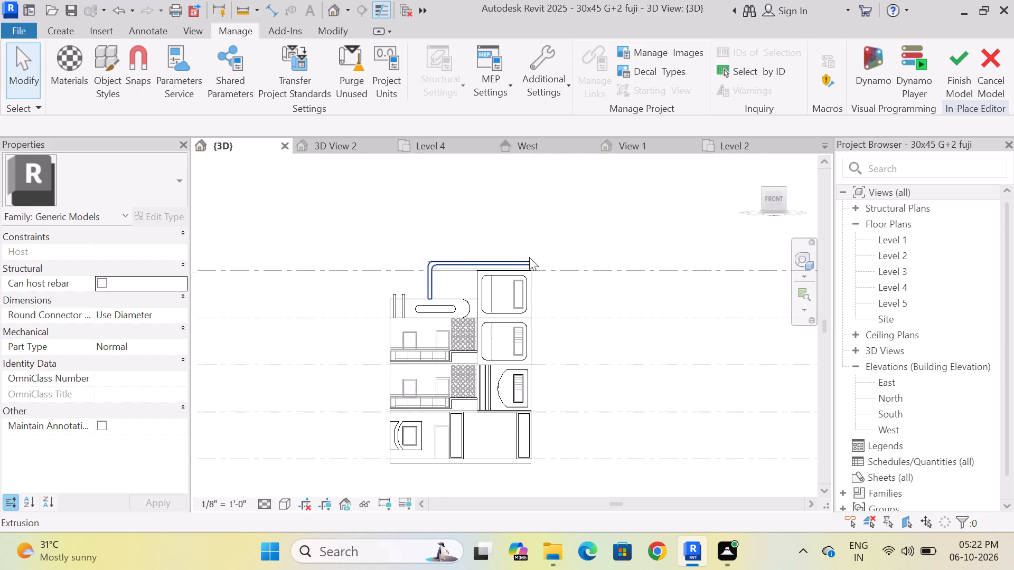
{"action": "scroll", "coordinate": [525, 275], "scroll_direction": "up", "scroll_amount": 1}
{"action": "scroll", "coordinate": [501, 250], "scroll_direction": "down", "scroll_amount": 3}
{"action": "scroll", "coordinate": [514, 312], "scroll_direction": "up", "scroll_amount": 4}
{"action": "scroll", "coordinate": [480, 280], "scroll_direction": "down", "scroll_amount": 4}
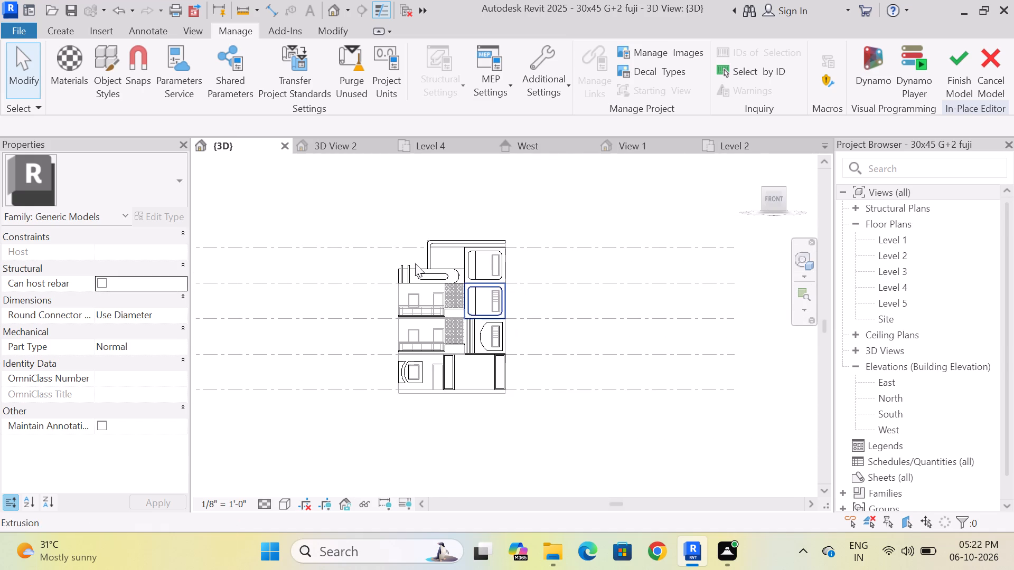
{"action": "left_click", "coordinate": [332, 151]}
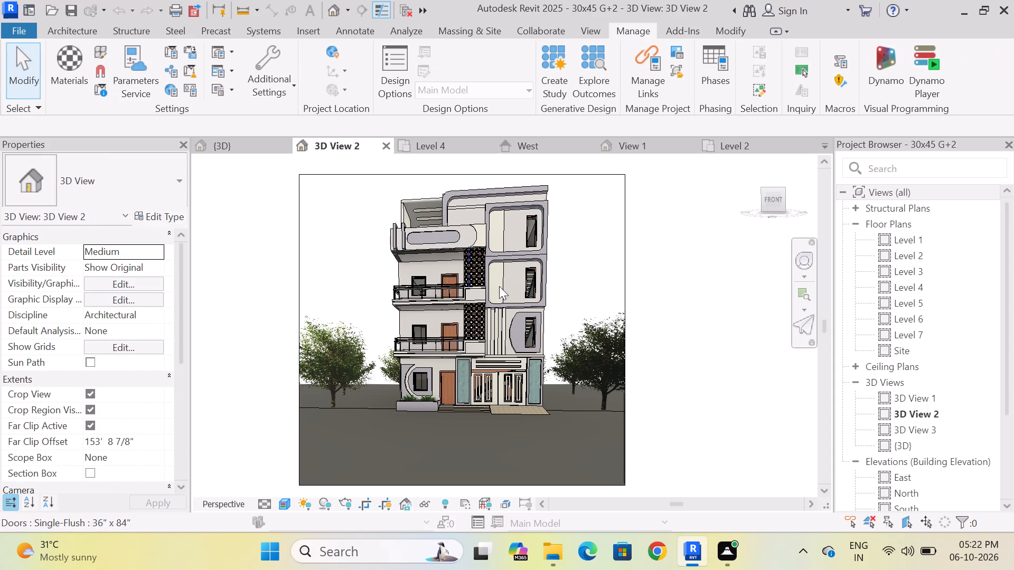
{"action": "scroll", "coordinate": [535, 343], "scroll_direction": "up", "scroll_amount": 2}
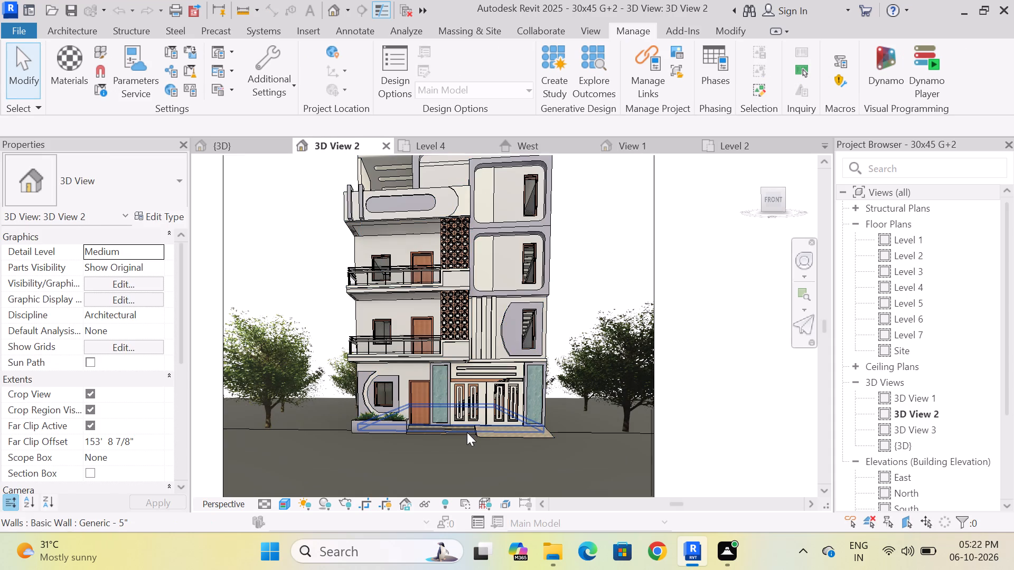
{"action": "scroll", "coordinate": [446, 391], "scroll_direction": "up", "scroll_amount": 4}
{"action": "scroll", "coordinate": [453, 419], "scroll_direction": "down", "scroll_amount": 8}
{"action": "scroll", "coordinate": [477, 410], "scroll_direction": "up", "scroll_amount": 3}
{"action": "left_click", "coordinate": [234, 139]}
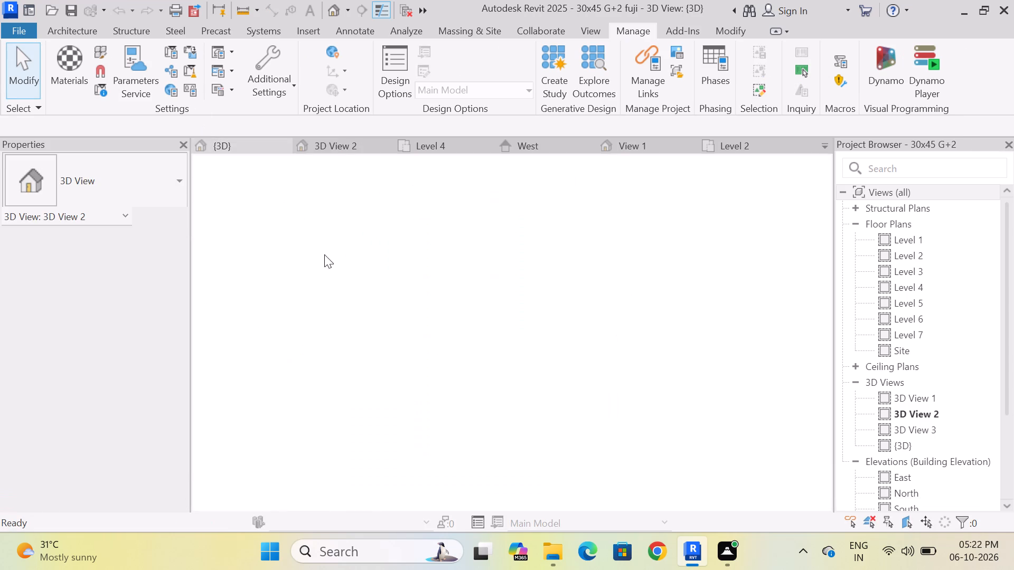
Switch the 30x45 G+2 fuji 3D view to the Realistic visual style.
{"action": "scroll", "coordinate": [502, 298], "scroll_direction": "up", "scroll_amount": 4}
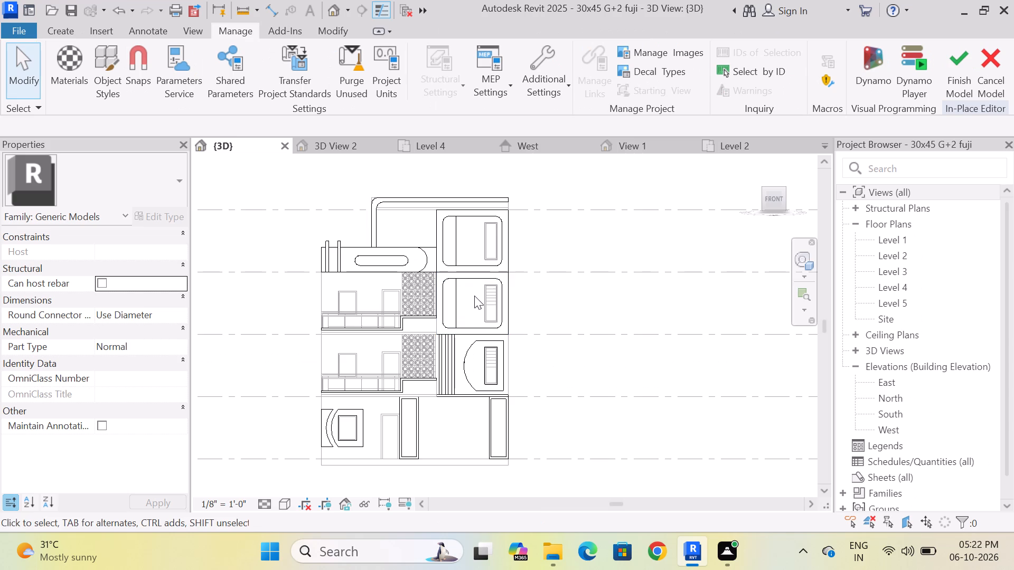
{"action": "scroll", "coordinate": [474, 296], "scroll_direction": "down", "scroll_amount": 3}
{"action": "scroll", "coordinate": [474, 296], "scroll_direction": "up", "scroll_amount": 2}
{"action": "left_click", "coordinate": [275, 509]}
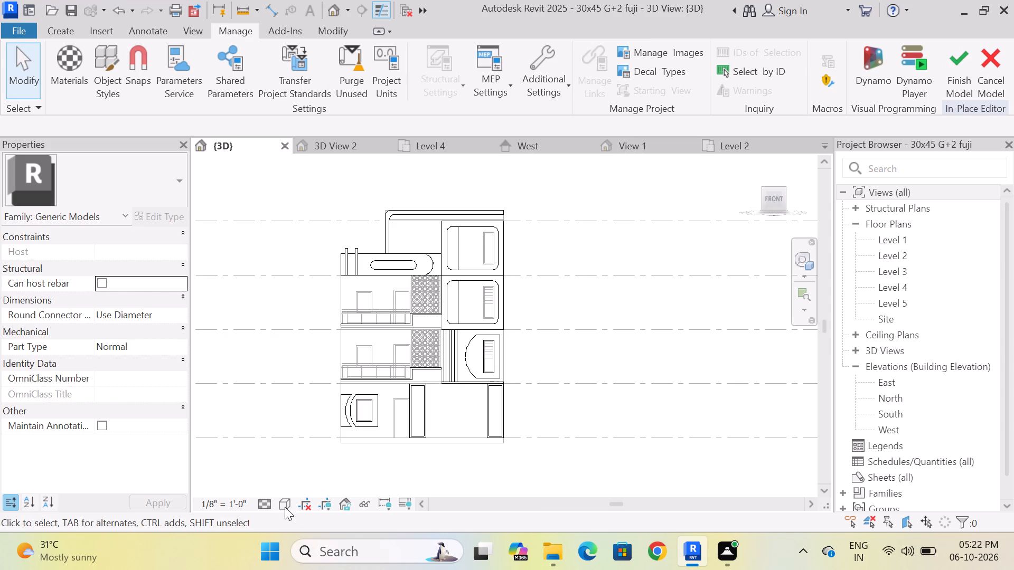
{"action": "left_click", "coordinate": [282, 500]}
{"action": "left_click", "coordinate": [324, 487]}
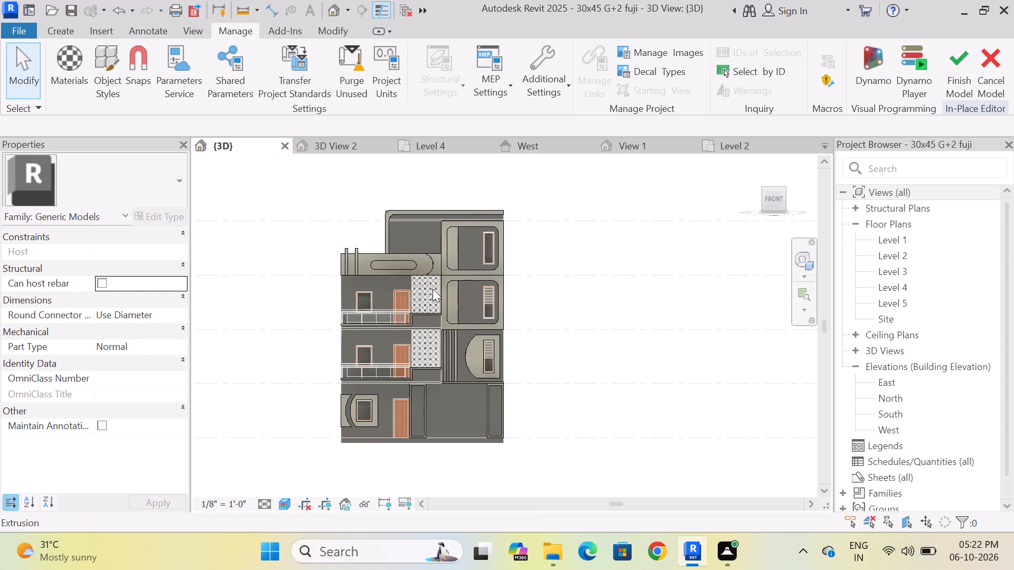
Paint the top-floor wall, the strip under the curved roof frame and the wall inside the lower rounded window frame with 01 colour.
{"action": "left_click", "coordinate": [66, 70]}
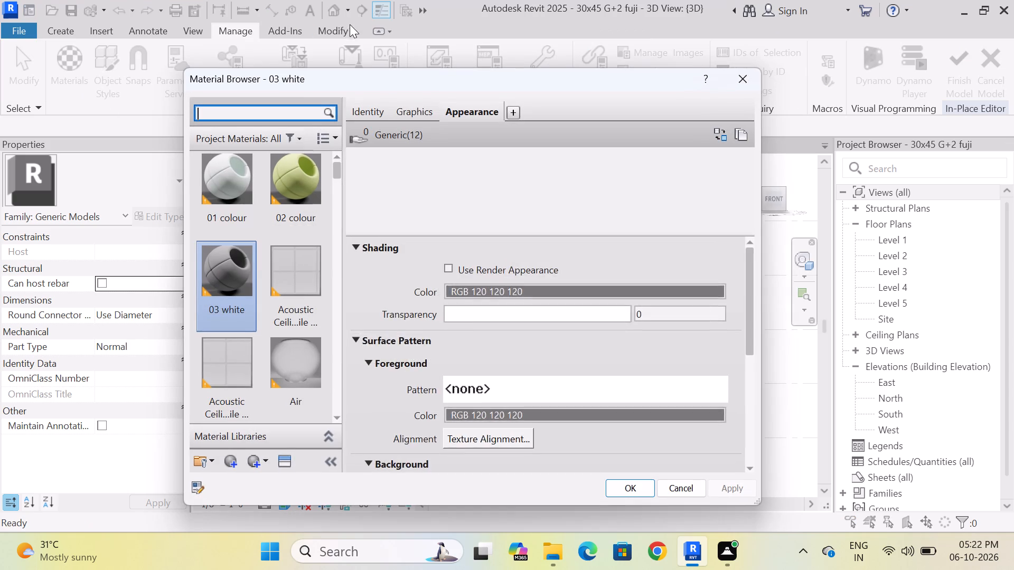
{"action": "left_click", "coordinate": [741, 78]}
{"action": "left_click", "coordinate": [349, 33]}
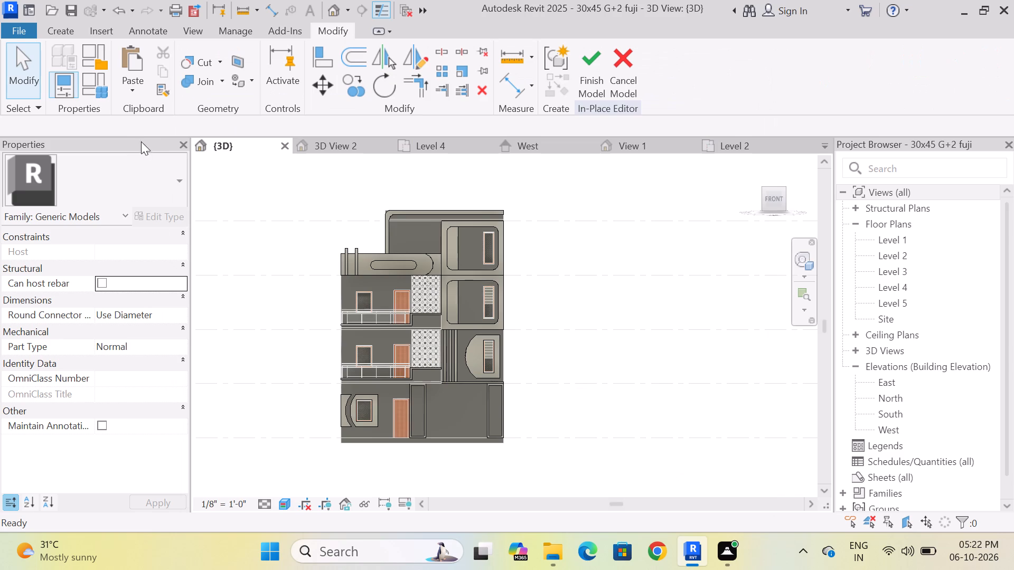
{"action": "left_click", "coordinate": [241, 79]}
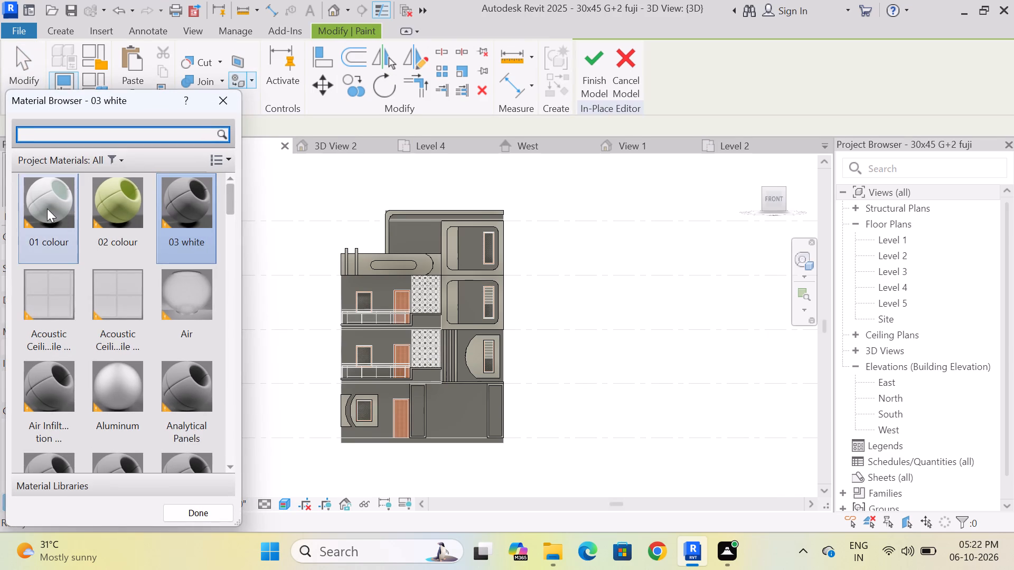
{"action": "left_click", "coordinate": [47, 208]}
{"action": "scroll", "coordinate": [472, 268], "scroll_direction": "up", "scroll_amount": 5}
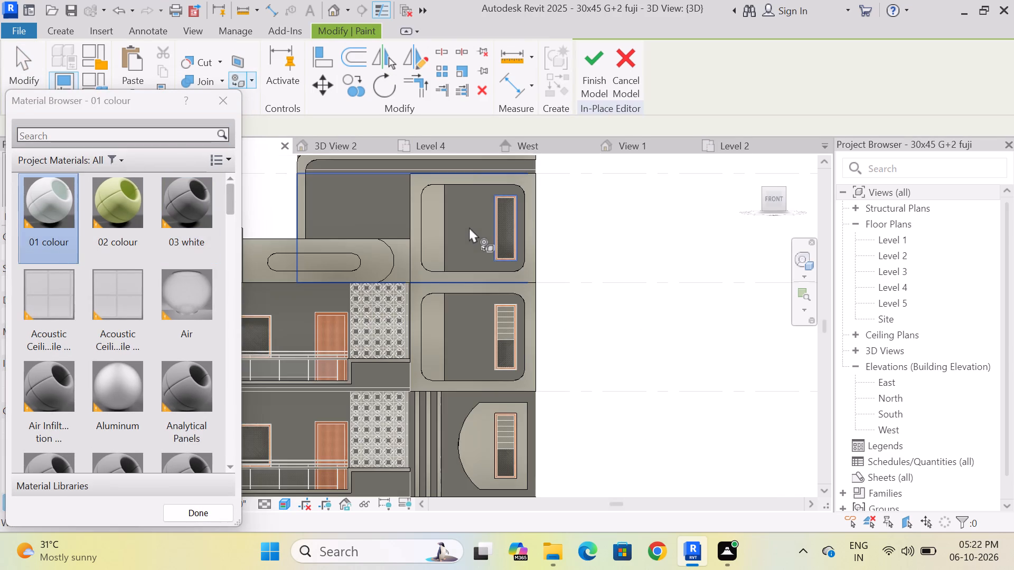
{"action": "left_click", "coordinate": [469, 227]}
{"action": "scroll", "coordinate": [470, 227], "scroll_direction": "down", "scroll_amount": 3}
{"action": "scroll", "coordinate": [369, 177], "scroll_direction": "up", "scroll_amount": 7}
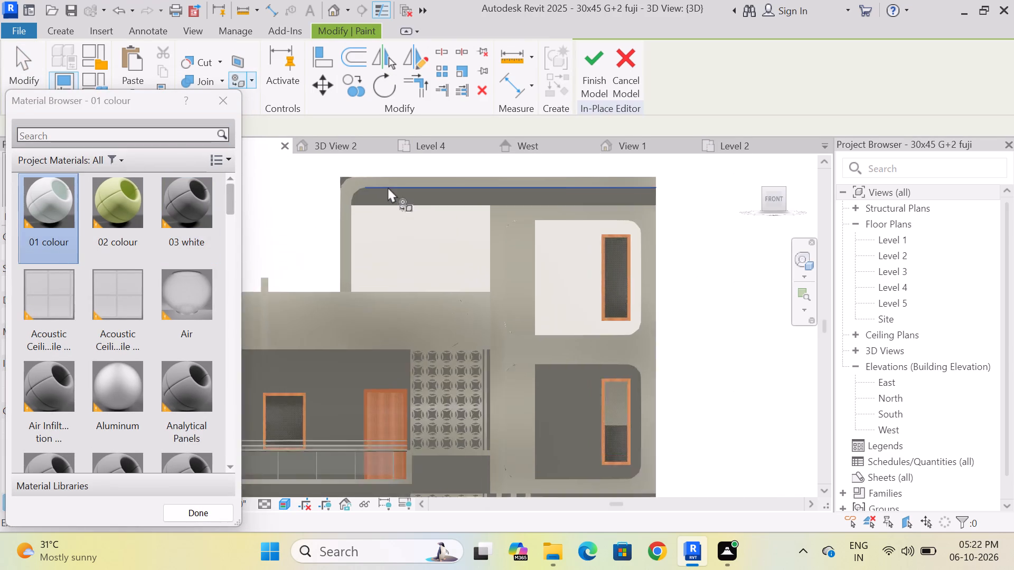
{"action": "scroll", "coordinate": [414, 196], "scroll_direction": "up", "scroll_amount": 4}
{"action": "left_click", "coordinate": [414, 196]}
{"action": "scroll", "coordinate": [414, 196], "scroll_direction": "down", "scroll_amount": 6}
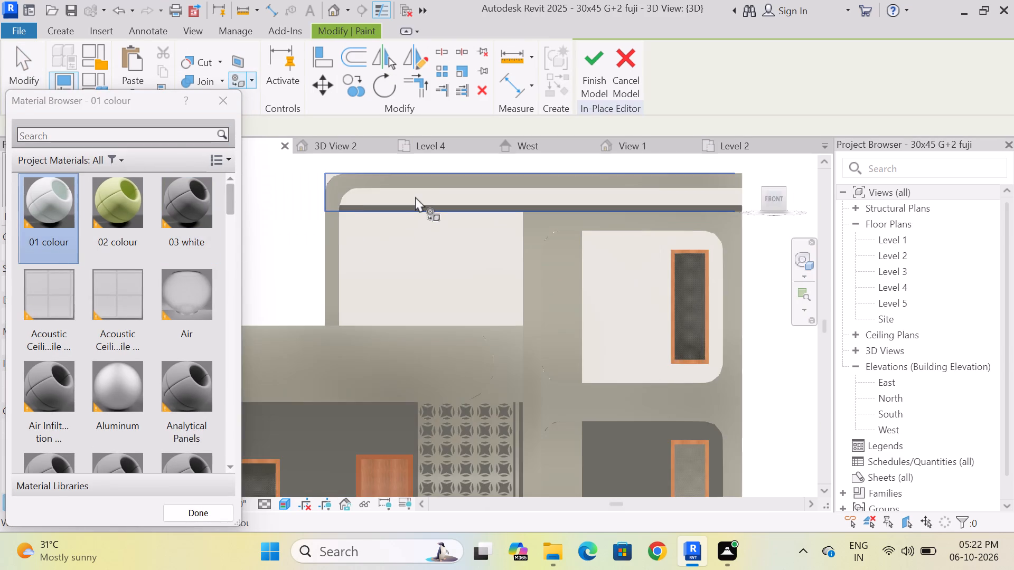
{"action": "scroll", "coordinate": [415, 196], "scroll_direction": "down", "scroll_amount": 5}
{"action": "left_click", "coordinate": [490, 310]}
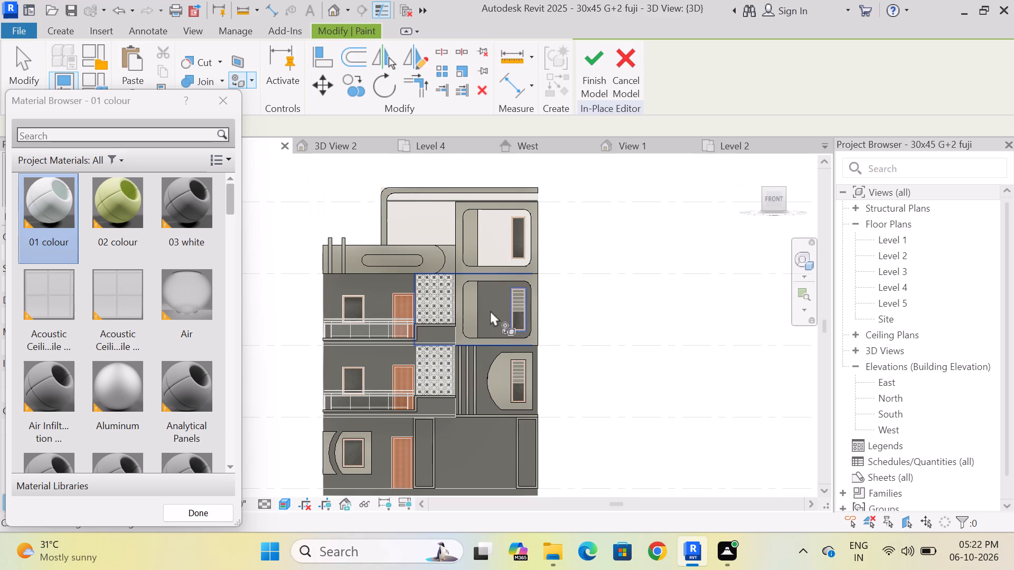
Paint the ground-floor and first-floor front walls and the second-floor balcony wall with 01 colour.
{"action": "scroll", "coordinate": [495, 292], "scroll_direction": "down", "scroll_amount": 3}
{"action": "scroll", "coordinate": [500, 349], "scroll_direction": "up", "scroll_amount": 6}
{"action": "scroll", "coordinate": [496, 286], "scroll_direction": "down", "scroll_amount": 6}
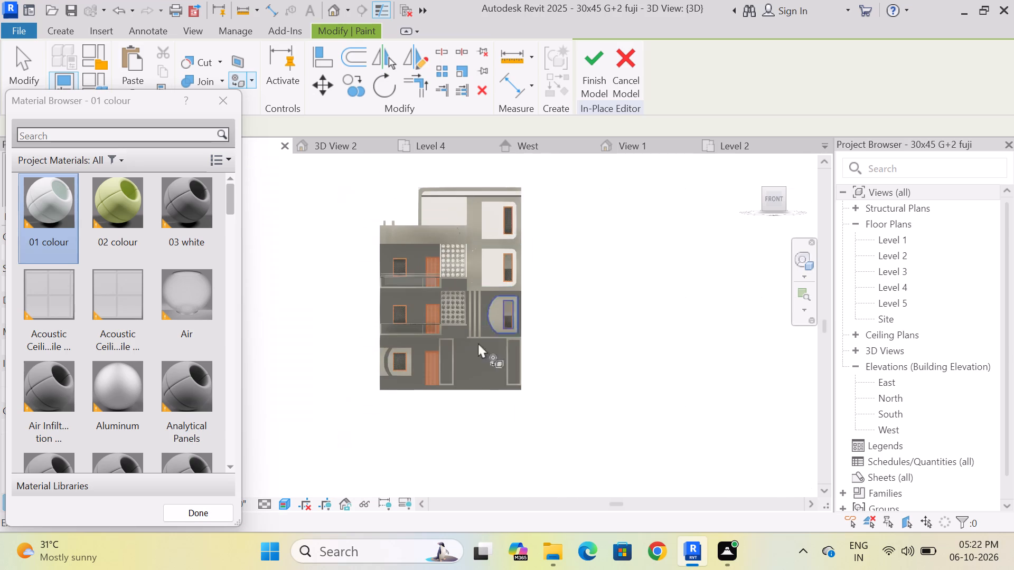
{"action": "scroll", "coordinate": [436, 387], "scroll_direction": "up", "scroll_amount": 6}
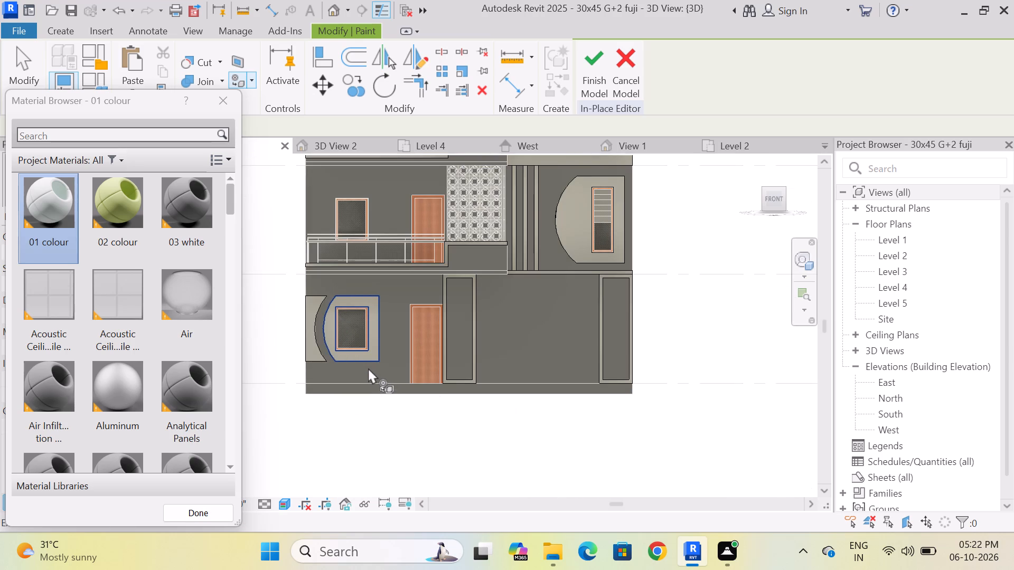
{"action": "left_click", "coordinate": [367, 374]}
{"action": "scroll", "coordinate": [369, 376], "scroll_direction": "down", "scroll_amount": 3}
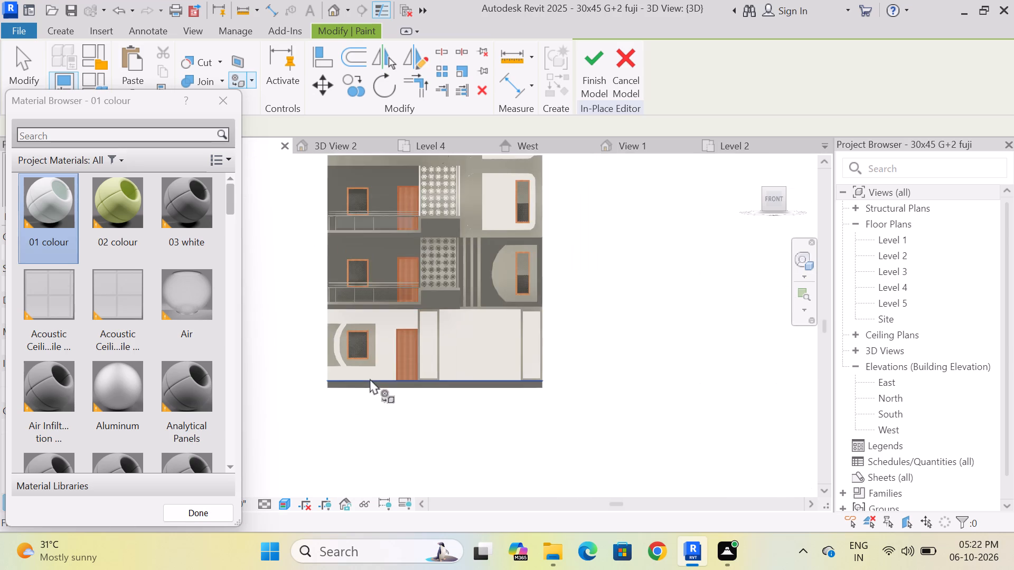
{"action": "scroll", "coordinate": [370, 378], "scroll_direction": "down", "scroll_amount": 3}
{"action": "scroll", "coordinate": [369, 308], "scroll_direction": "up", "scroll_amount": 3}
{"action": "left_click", "coordinate": [376, 289]}
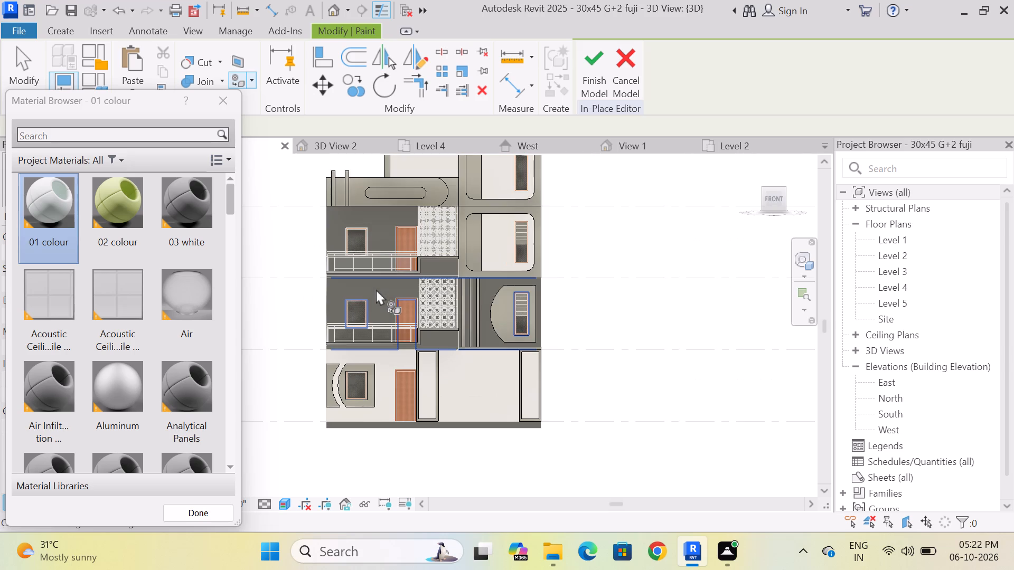
{"action": "left_click", "coordinate": [374, 222]}
Paint the second-floor and first-floor balcony faces, including the solid panels below the perforated screens, with 01 colour.
{"action": "scroll", "coordinate": [438, 253], "scroll_direction": "up", "scroll_amount": 2}
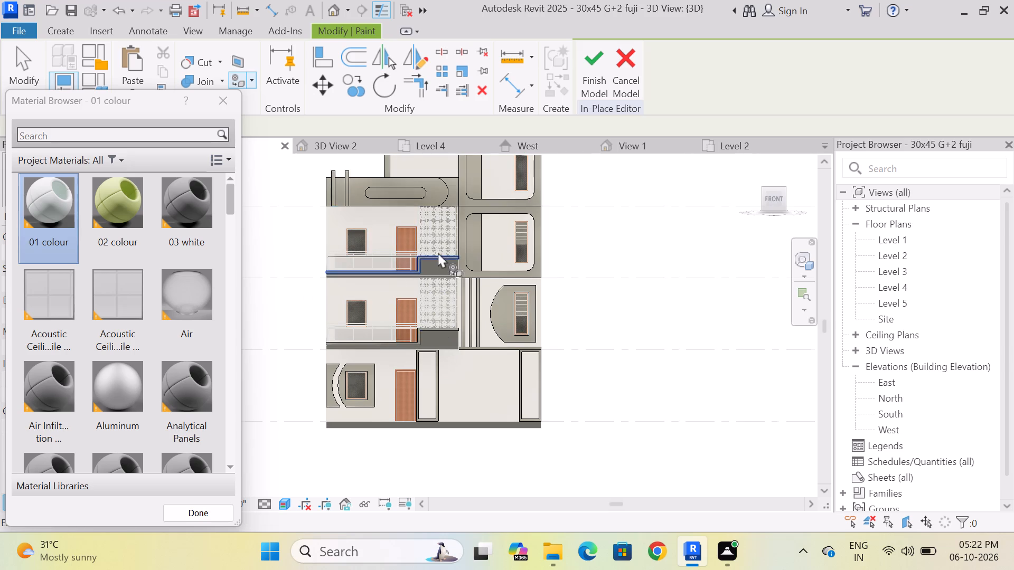
{"action": "scroll", "coordinate": [438, 252], "scroll_direction": "up", "scroll_amount": 4}
{"action": "left_click", "coordinate": [442, 282]}
{"action": "scroll", "coordinate": [442, 282], "scroll_direction": "down", "scroll_amount": 4}
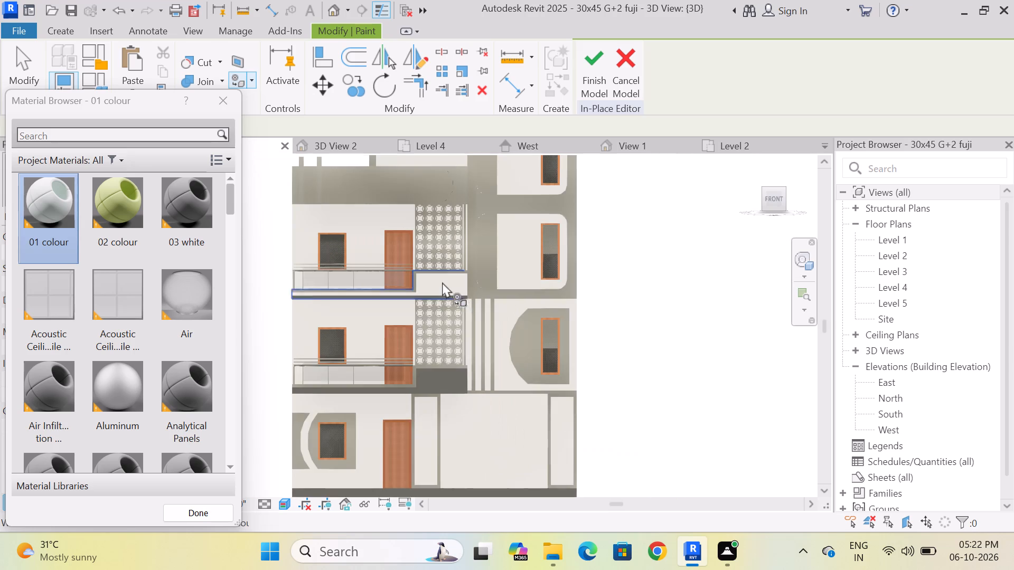
{"action": "scroll", "coordinate": [447, 390], "scroll_direction": "up", "scroll_amount": 3}
{"action": "left_click", "coordinate": [441, 364]}
{"action": "scroll", "coordinate": [449, 374], "scroll_direction": "down", "scroll_amount": 3}
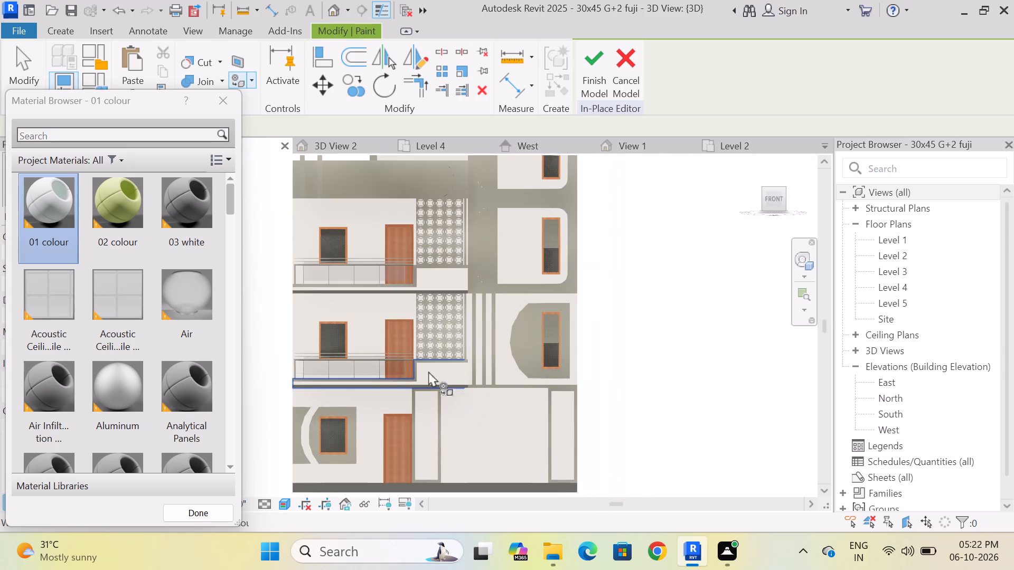
Paint the front faces of the two rounded window frames on the upper floors with 02 colour.
{"action": "left_click", "coordinate": [124, 216]}
{"action": "scroll", "coordinate": [453, 276], "scroll_direction": "down", "scroll_amount": 2}
{"action": "scroll", "coordinate": [530, 220], "scroll_direction": "up", "scroll_amount": 2}
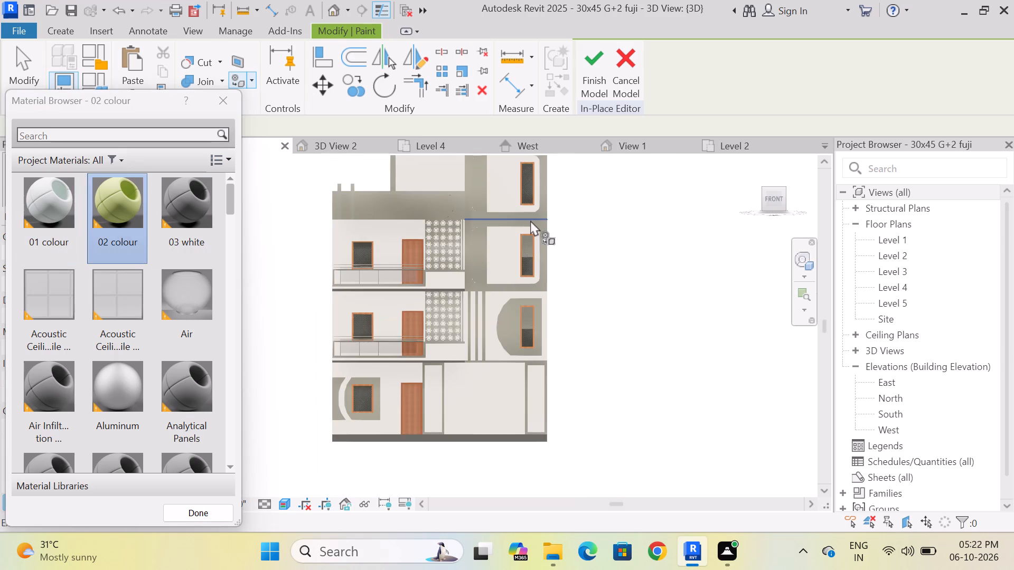
{"action": "scroll", "coordinate": [530, 220], "scroll_direction": "up", "scroll_amount": 8}
{"action": "left_click", "coordinate": [554, 232]}
{"action": "scroll", "coordinate": [554, 232], "scroll_direction": "down", "scroll_amount": 3}
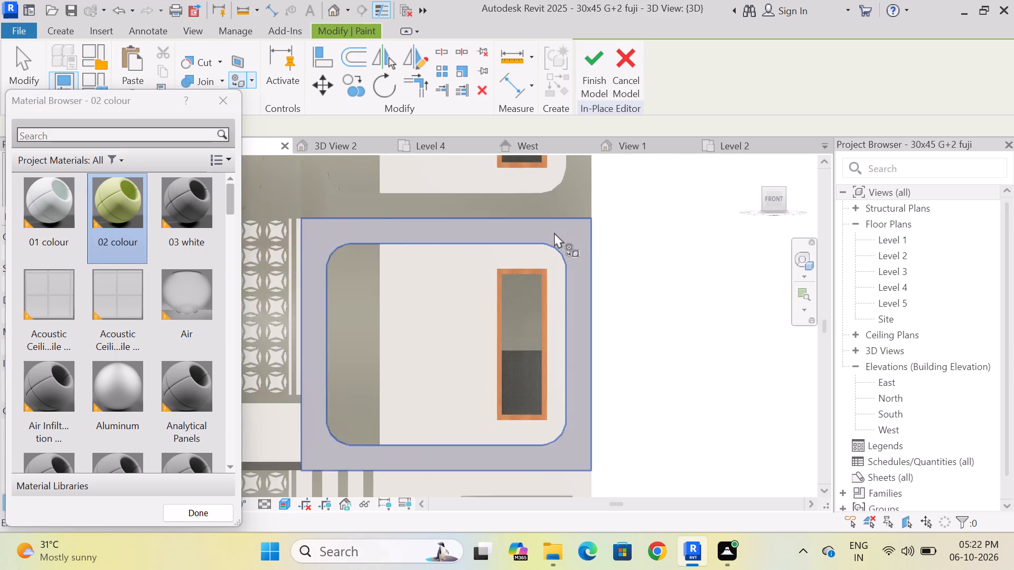
{"action": "scroll", "coordinate": [554, 232], "scroll_direction": "down", "scroll_amount": 5}
{"action": "scroll", "coordinate": [504, 324], "scroll_direction": "down", "scroll_amount": 3}
{"action": "scroll", "coordinate": [495, 191], "scroll_direction": "up", "scroll_amount": 6}
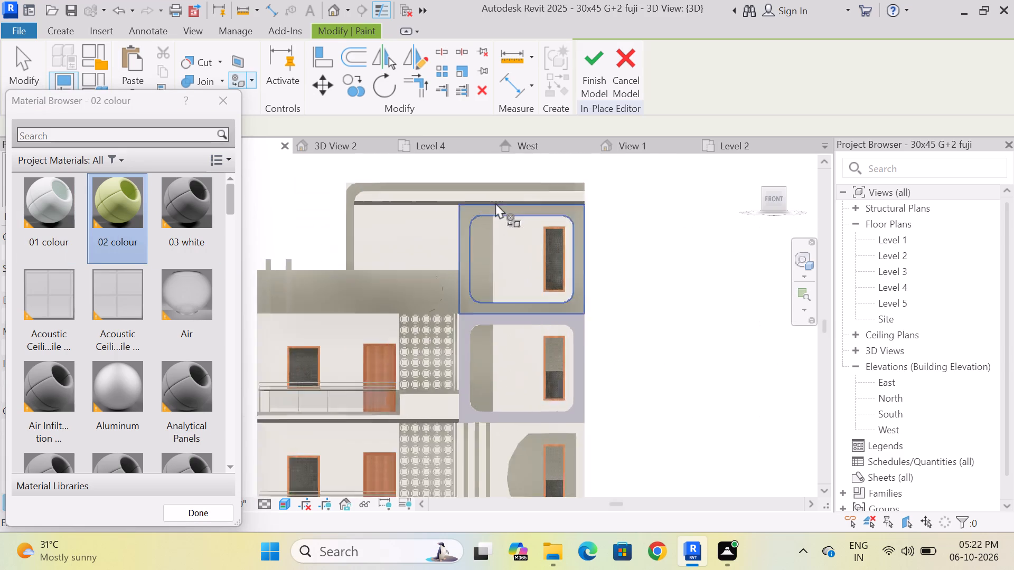
{"action": "scroll", "coordinate": [595, 212], "scroll_direction": "up", "scroll_amount": 4}
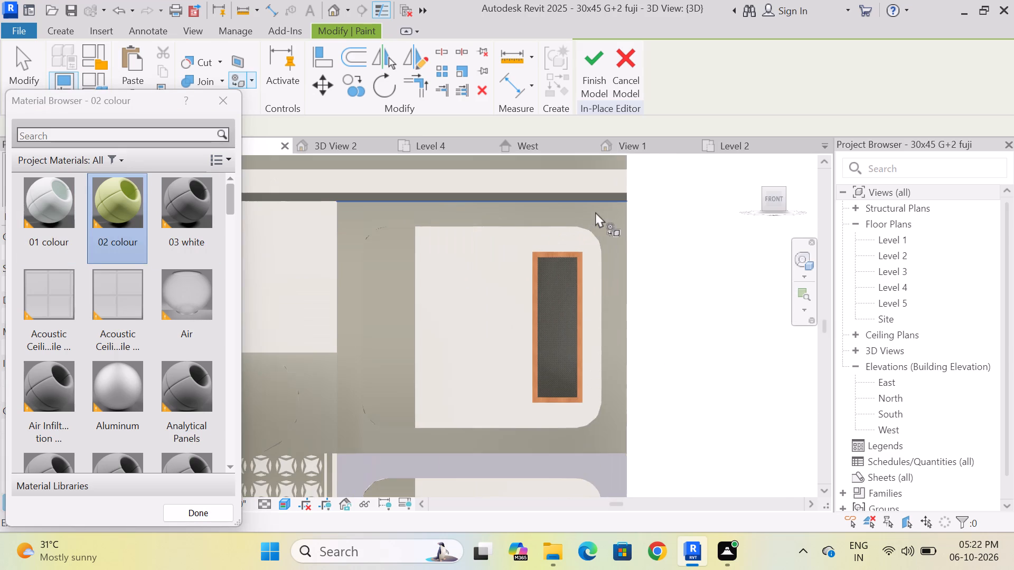
{"action": "left_click", "coordinate": [602, 222]}
{"action": "scroll", "coordinate": [602, 222], "scroll_direction": "down", "scroll_amount": 6}
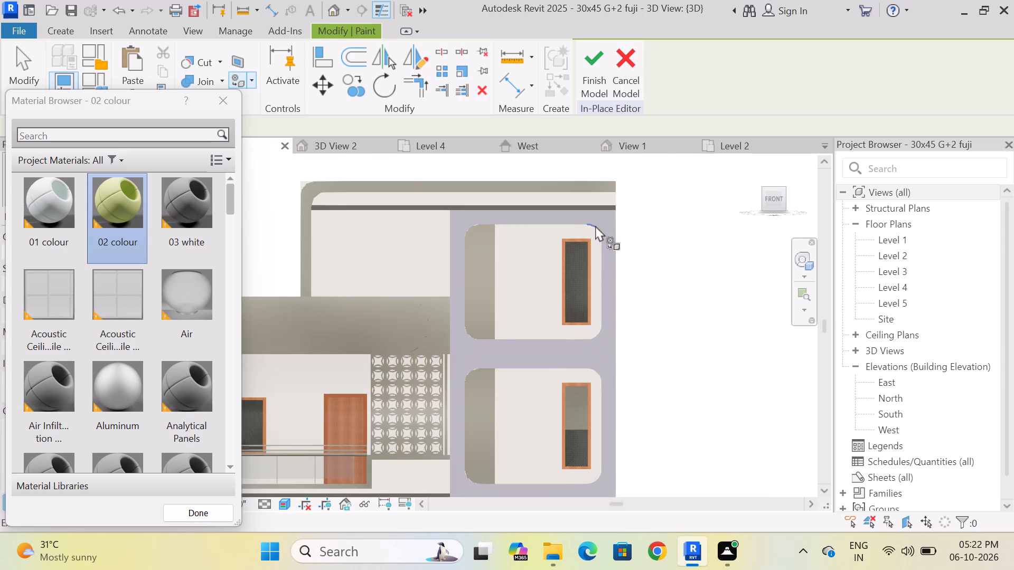
{"action": "scroll", "coordinate": [595, 225], "scroll_direction": "down", "scroll_amount": 2}
{"action": "scroll", "coordinate": [515, 244], "scroll_direction": "down", "scroll_amount": 3}
{"action": "scroll", "coordinate": [554, 338], "scroll_direction": "up", "scroll_amount": 4}
{"action": "left_click", "coordinate": [219, 100]}
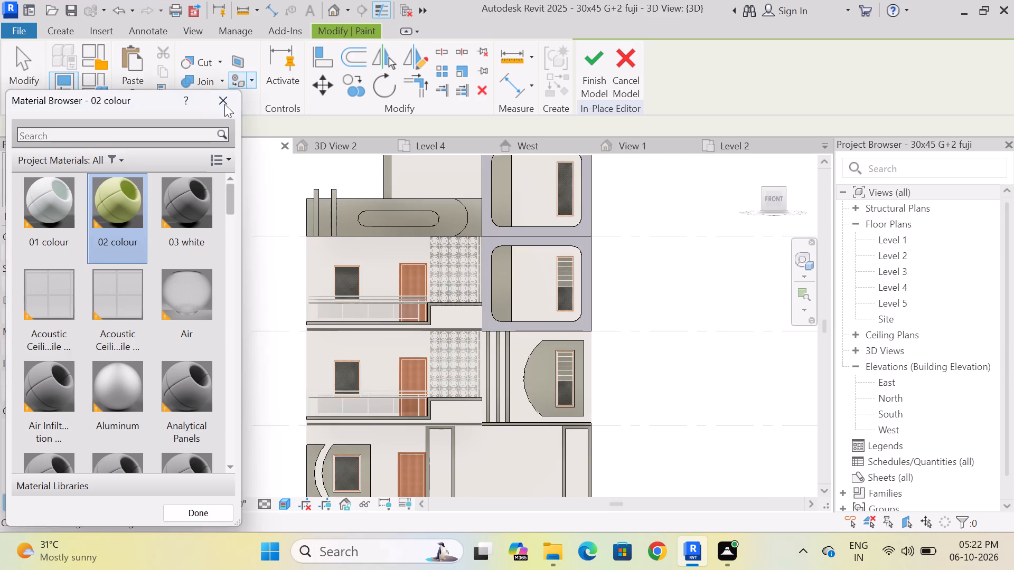
After rechecking the reference facade, paint the vertical panels inside both rounded window frames with 03 white.
{"action": "left_click", "coordinate": [330, 138]}
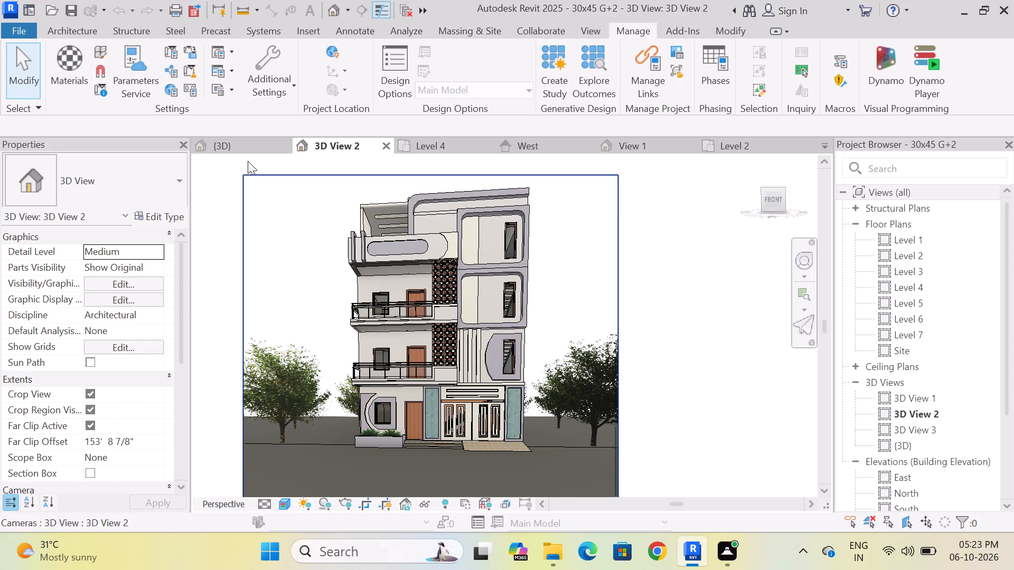
{"action": "left_click", "coordinate": [240, 145]}
{"action": "scroll", "coordinate": [373, 309], "scroll_direction": "down", "scroll_amount": 3}
{"action": "left_click", "coordinate": [238, 78]}
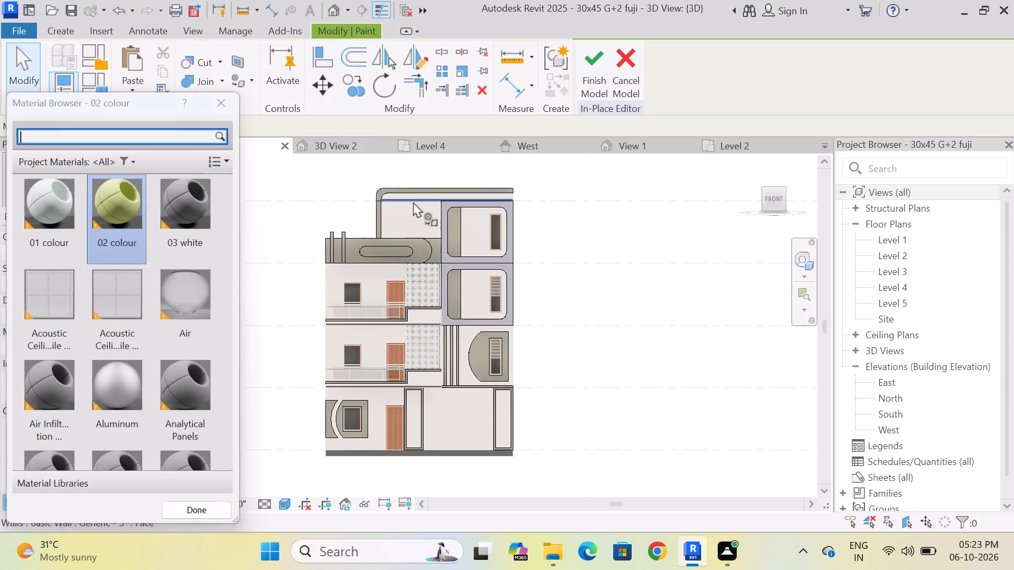
{"action": "left_click", "coordinate": [192, 211]}
{"action": "scroll", "coordinate": [477, 233], "scroll_direction": "up", "scroll_amount": 3}
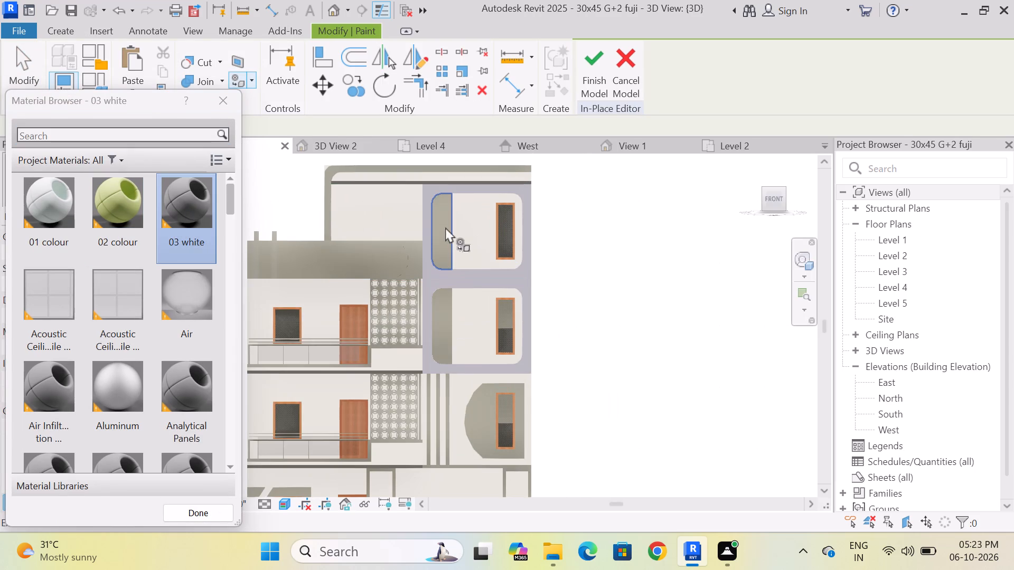
{"action": "left_click", "coordinate": [445, 227]}
{"action": "left_click", "coordinate": [445, 327]}
{"action": "scroll", "coordinate": [446, 299], "scroll_direction": "down", "scroll_amount": 7}
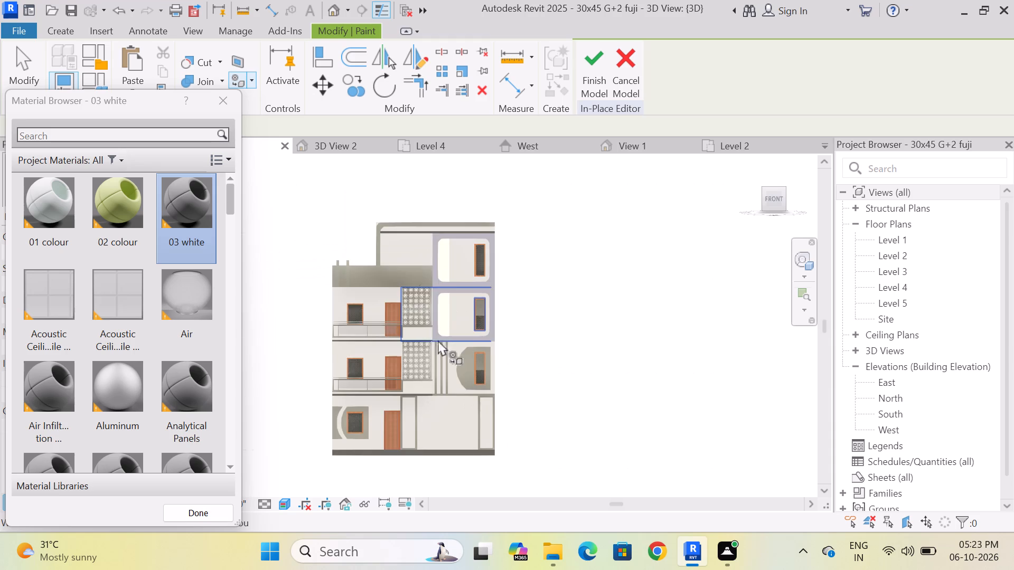
{"action": "scroll", "coordinate": [450, 349], "scroll_direction": "up", "scroll_amount": 6}
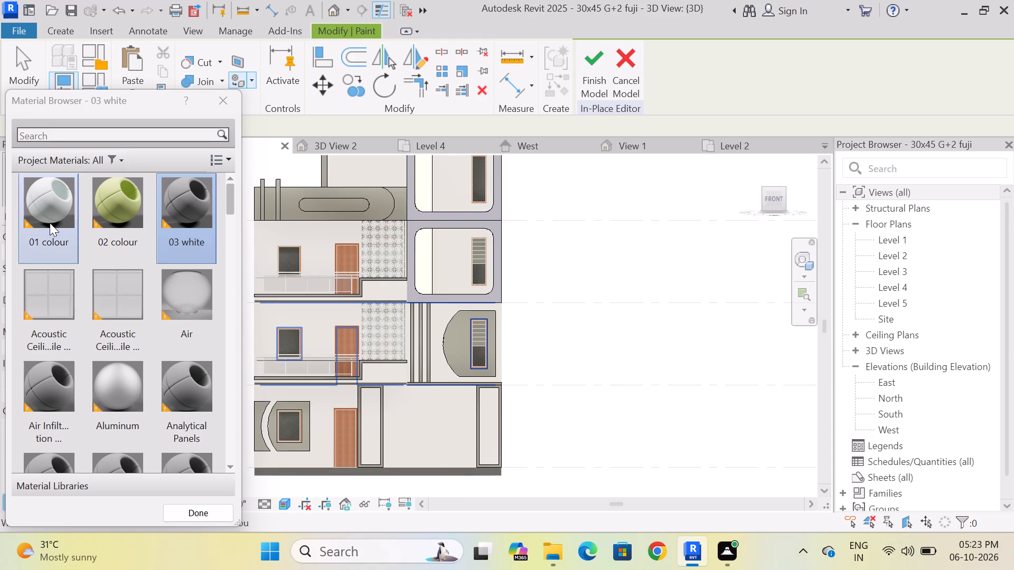
Paint the curved surround of the first-floor window with 02 colour.
{"action": "left_click", "coordinate": [115, 223]}
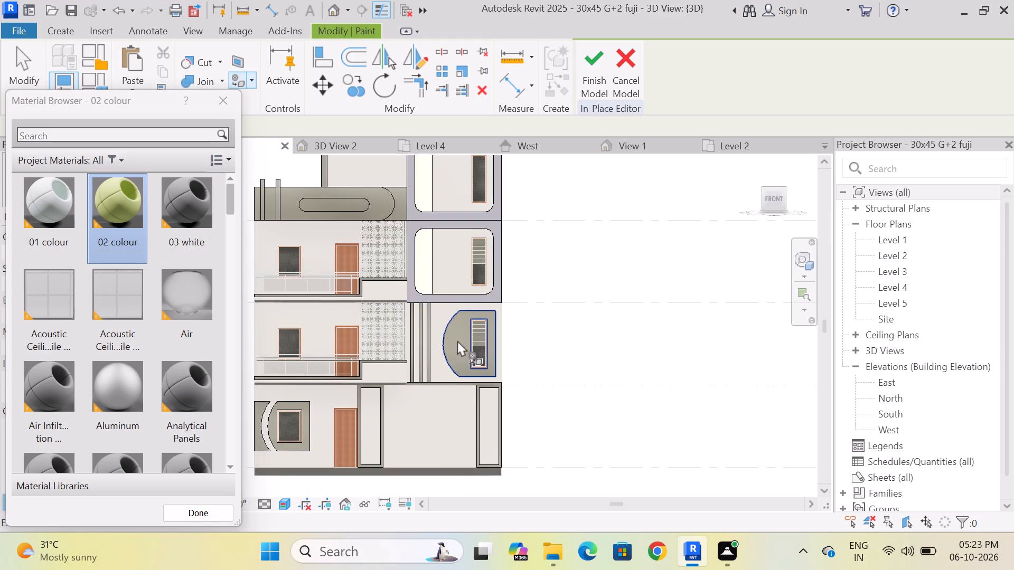
{"action": "left_click", "coordinate": [457, 340]}
Paint the three vertical strips beside the first-floor curved window surround with 03 white.
{"action": "scroll", "coordinate": [449, 353], "scroll_direction": "up", "scroll_amount": 6}
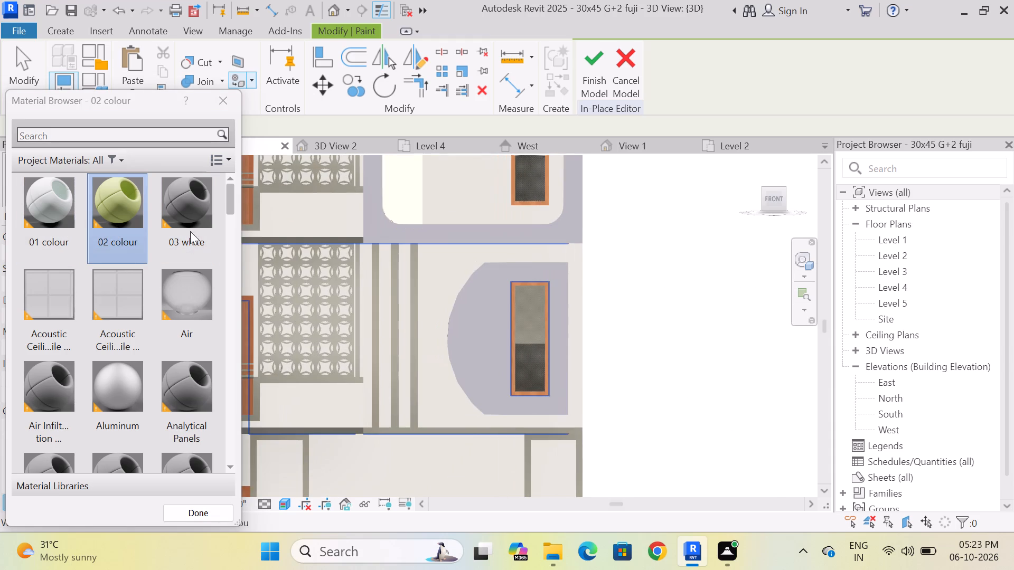
{"action": "left_click_drag", "start_coordinate": [189, 217], "coordinate": [195, 220]}
{"action": "scroll", "coordinate": [382, 276], "scroll_direction": "up", "scroll_amount": 3}
{"action": "left_click", "coordinate": [399, 278]}
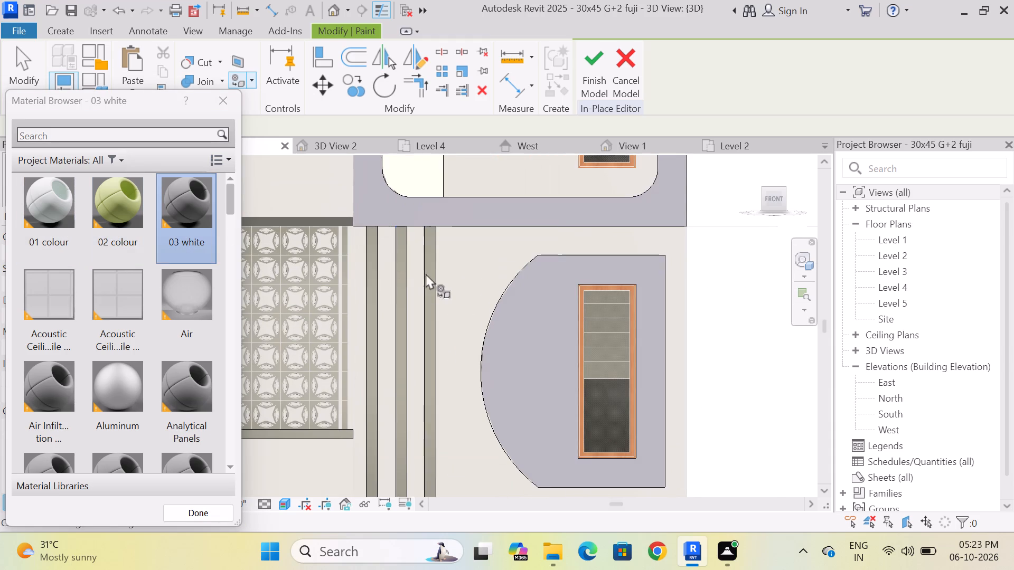
{"action": "left_click", "coordinate": [430, 270]}
{"action": "scroll", "coordinate": [402, 277], "scroll_direction": "up", "scroll_amount": 5}
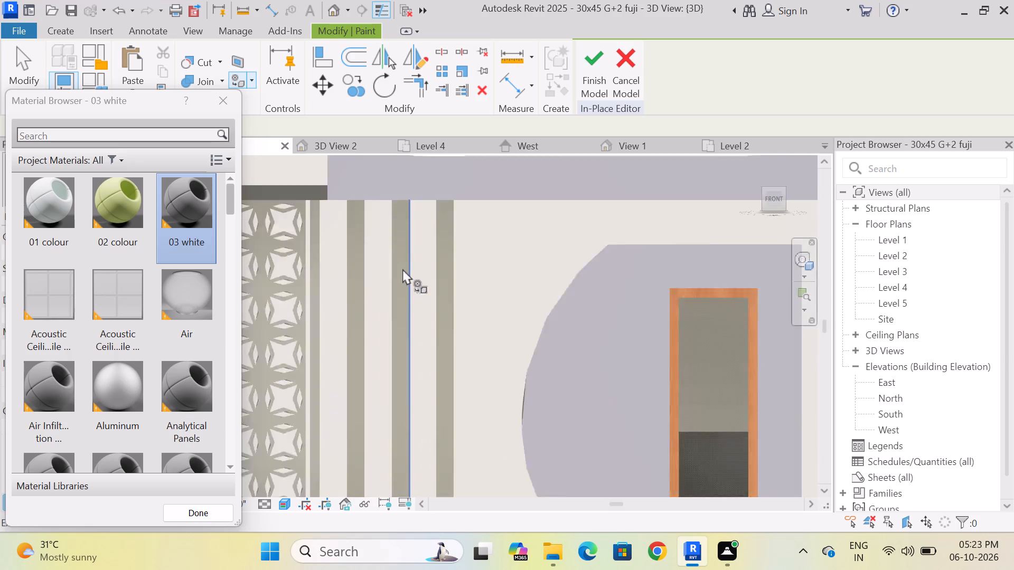
{"action": "left_click", "coordinate": [402, 269]}
{"action": "left_click", "coordinate": [334, 267]}
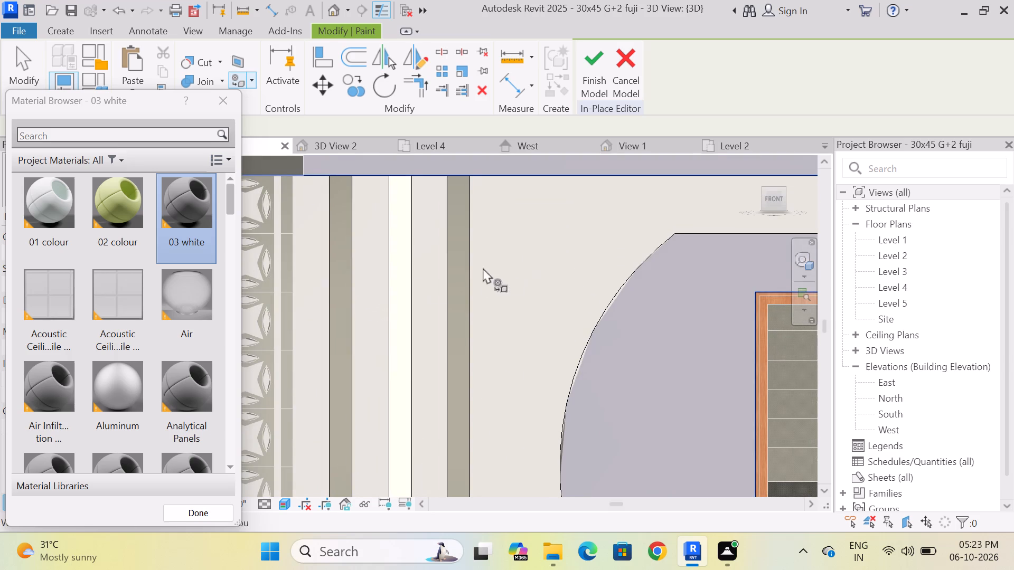
{"action": "left_click", "coordinate": [462, 260]}
{"action": "left_click", "coordinate": [337, 273]}
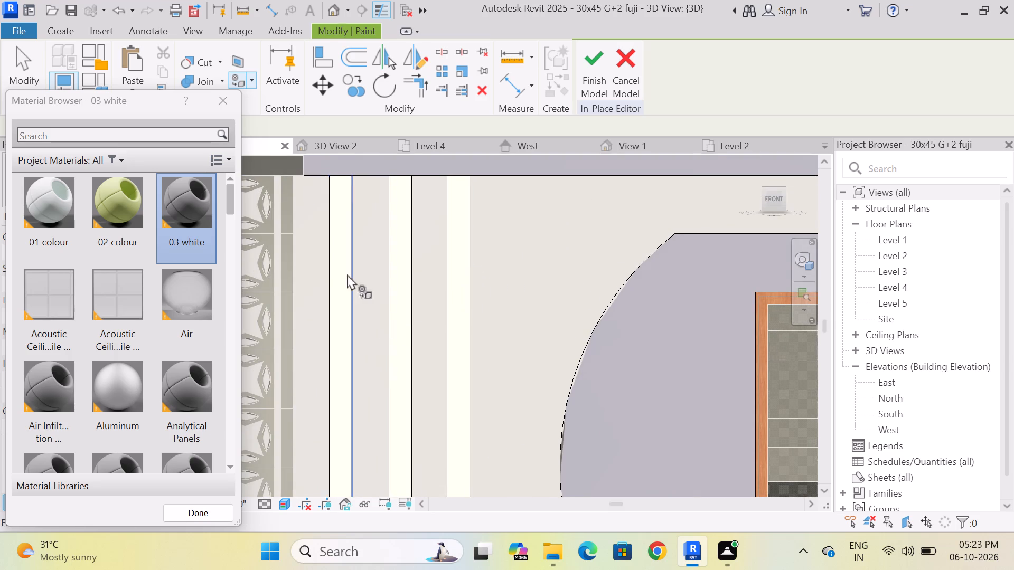
Paint the horizontal band directly below the three vertical strips, at first-floor slab level, with 03 white.
{"action": "scroll", "coordinate": [349, 279], "scroll_direction": "down", "scroll_amount": 9}
{"action": "scroll", "coordinate": [414, 286], "scroll_direction": "down", "scroll_amount": 4}
{"action": "scroll", "coordinate": [378, 376], "scroll_direction": "up", "scroll_amount": 6}
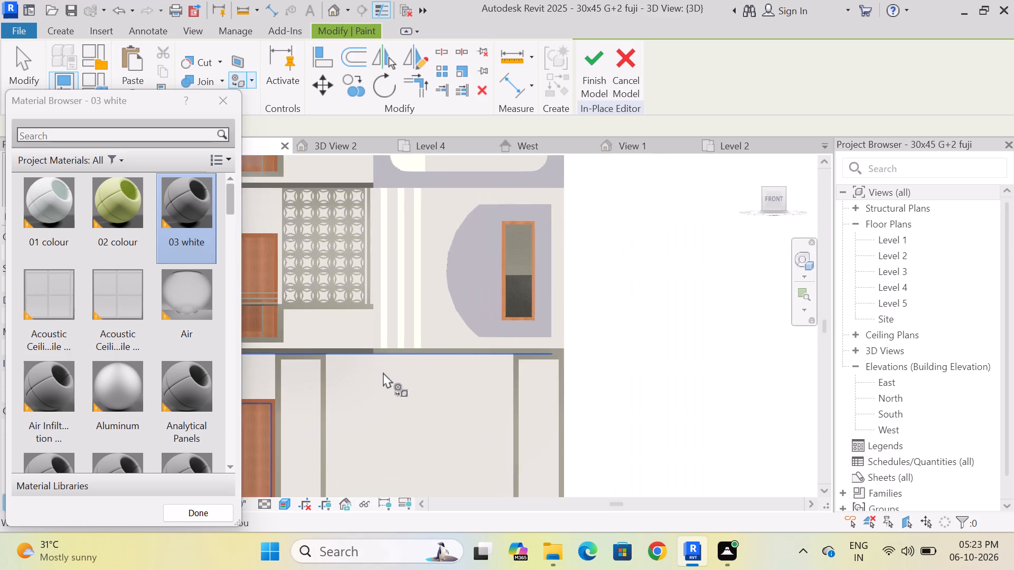
{"action": "scroll", "coordinate": [383, 372], "scroll_direction": "up", "scroll_amount": 5}
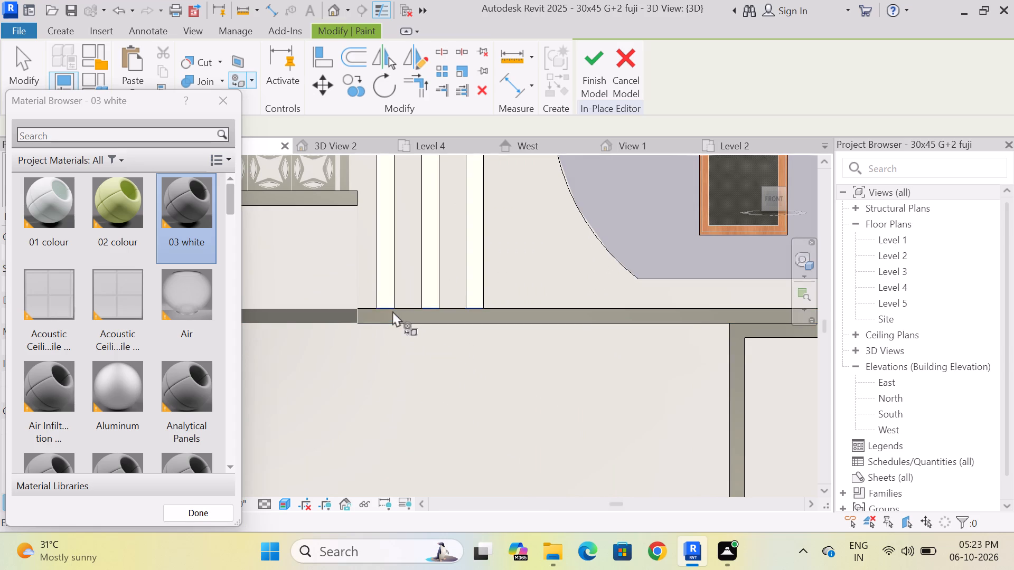
{"action": "left_click", "coordinate": [365, 315]}
Paint the stepped edge trims of the first-floor and second-floor balconies with 03 white.
{"action": "scroll", "coordinate": [400, 341], "scroll_direction": "down", "scroll_amount": 7}
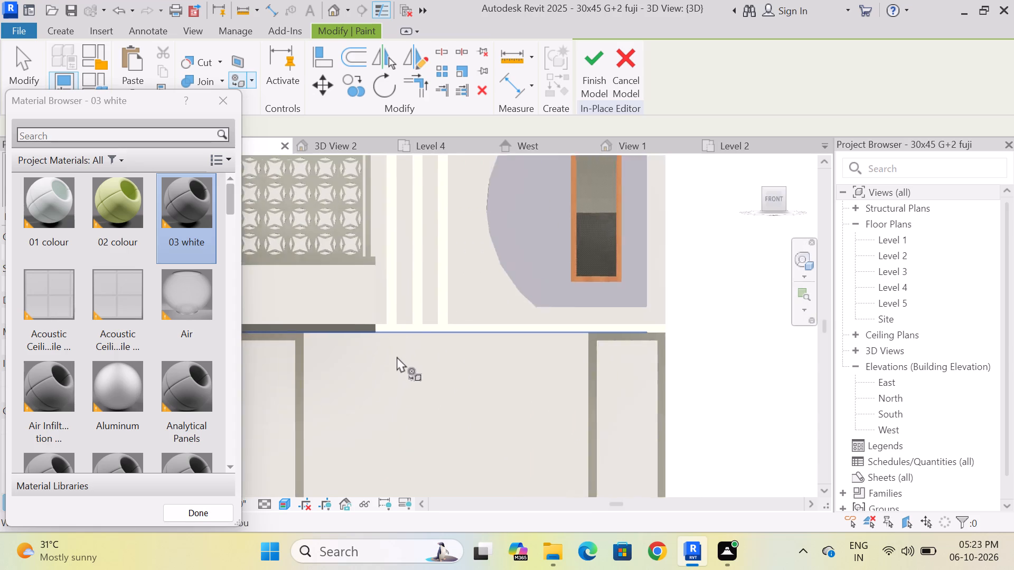
{"action": "scroll", "coordinate": [397, 356], "scroll_direction": "down", "scroll_amount": 10}
{"action": "scroll", "coordinate": [399, 337], "scroll_direction": "up", "scroll_amount": 7}
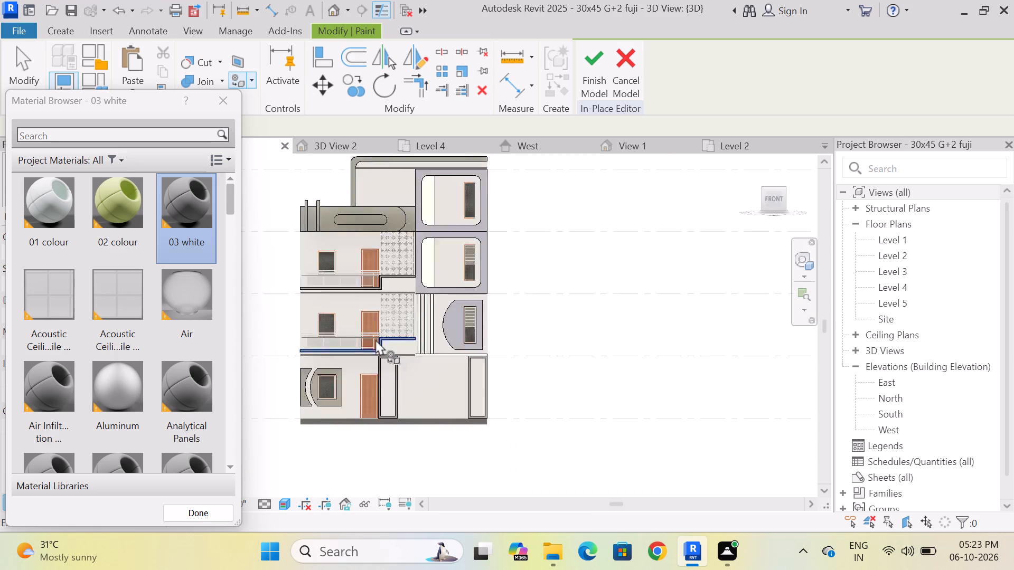
{"action": "scroll", "coordinate": [375, 339], "scroll_direction": "up", "scroll_amount": 13}
{"action": "left_click", "coordinate": [420, 328]}
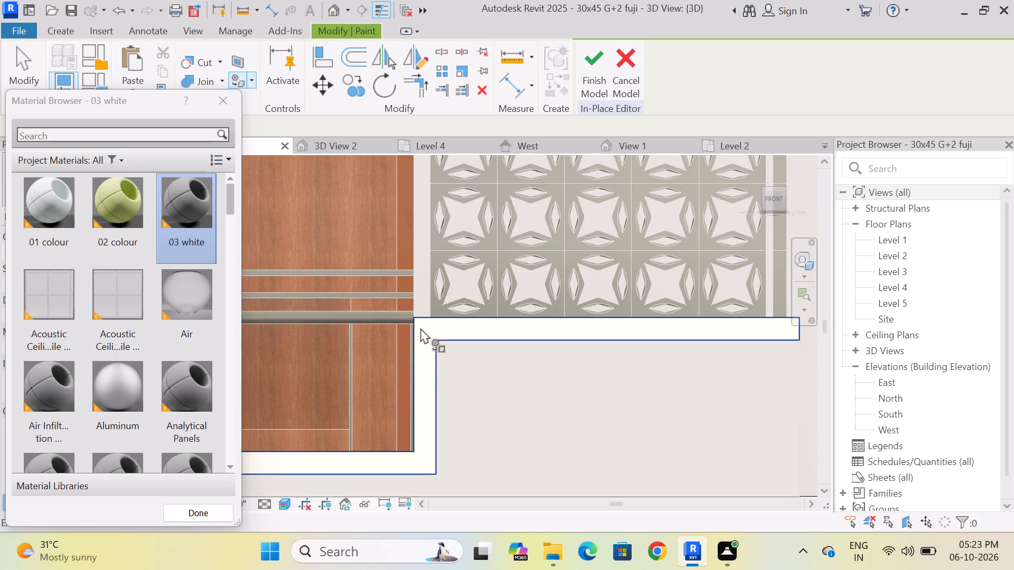
{"action": "scroll", "coordinate": [430, 366], "scroll_direction": "down", "scroll_amount": 10}
{"action": "scroll", "coordinate": [445, 188], "scroll_direction": "up", "scroll_amount": 12}
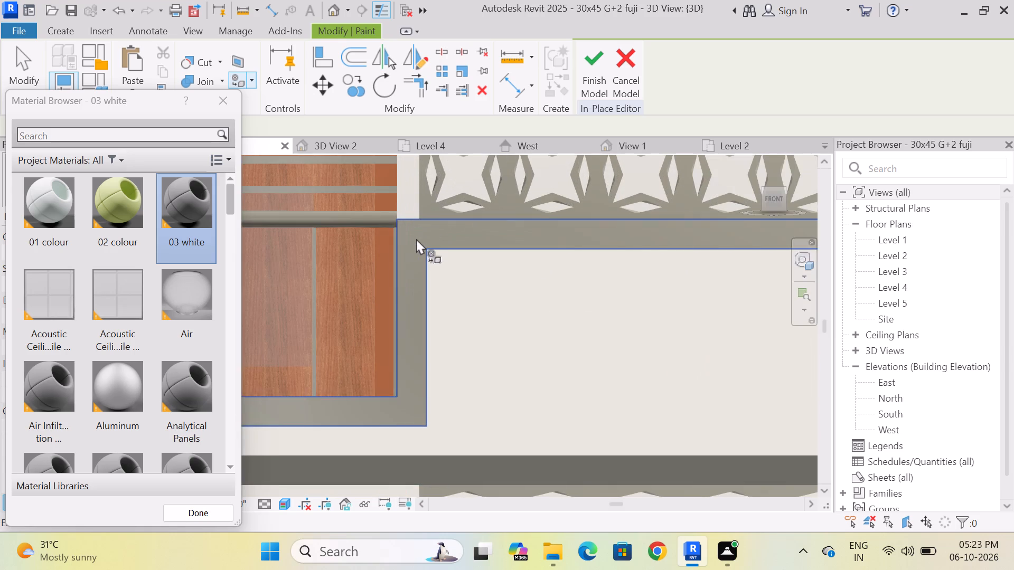
{"action": "left_click", "coordinate": [416, 239]}
Paint the front face of the round-ended parapet above the second-floor balcony with 01 colour.
{"action": "scroll", "coordinate": [418, 272], "scroll_direction": "down", "scroll_amount": 19}
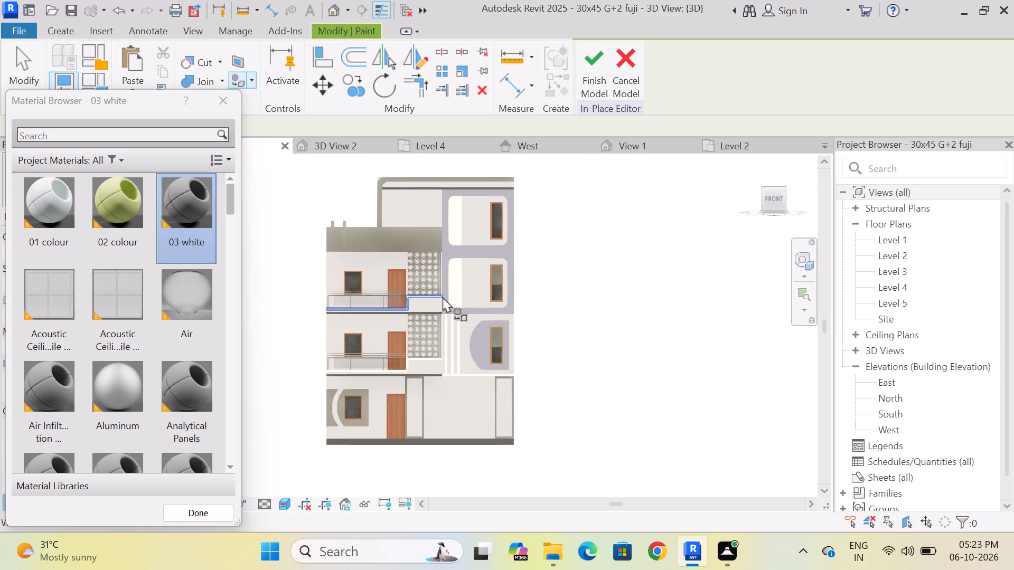
{"action": "left_click", "coordinate": [51, 205]}
{"action": "scroll", "coordinate": [369, 209], "scroll_direction": "up", "scroll_amount": 2}
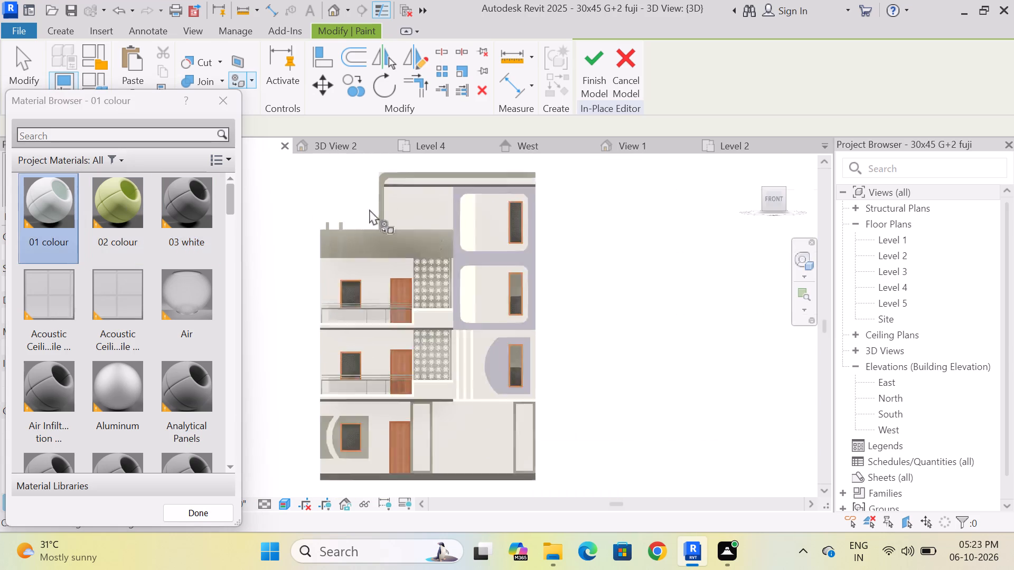
{"action": "scroll", "coordinate": [369, 209], "scroll_direction": "up", "scroll_amount": 6}
{"action": "left_click", "coordinate": [327, 261]}
Paint the two vertical fins on the round-ended parapet with 03 white.
{"action": "scroll", "coordinate": [410, 256], "scroll_direction": "down", "scroll_amount": 3}
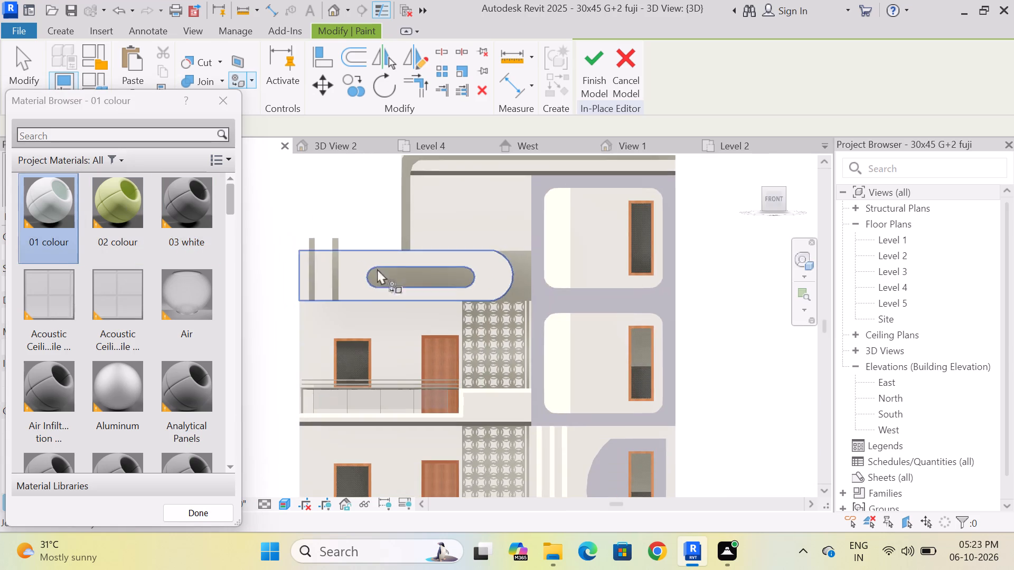
{"action": "left_click_drag", "start_coordinate": [175, 222], "coordinate": [182, 223]}
{"action": "scroll", "coordinate": [330, 249], "scroll_direction": "up", "scroll_amount": 7}
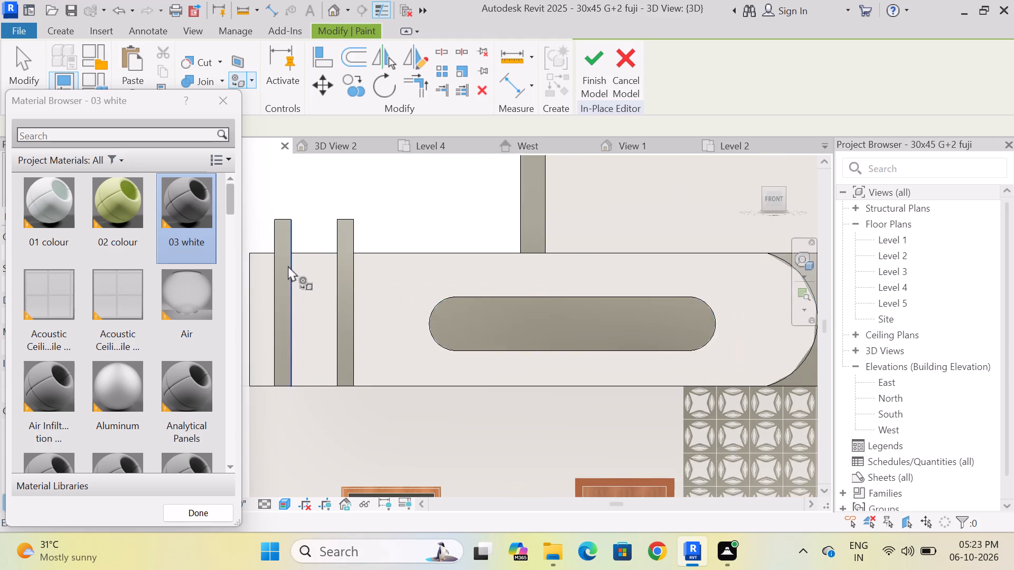
{"action": "scroll", "coordinate": [286, 269], "scroll_direction": "up", "scroll_amount": 3}
{"action": "left_click", "coordinate": [281, 270]}
{"action": "left_click", "coordinate": [375, 258]}
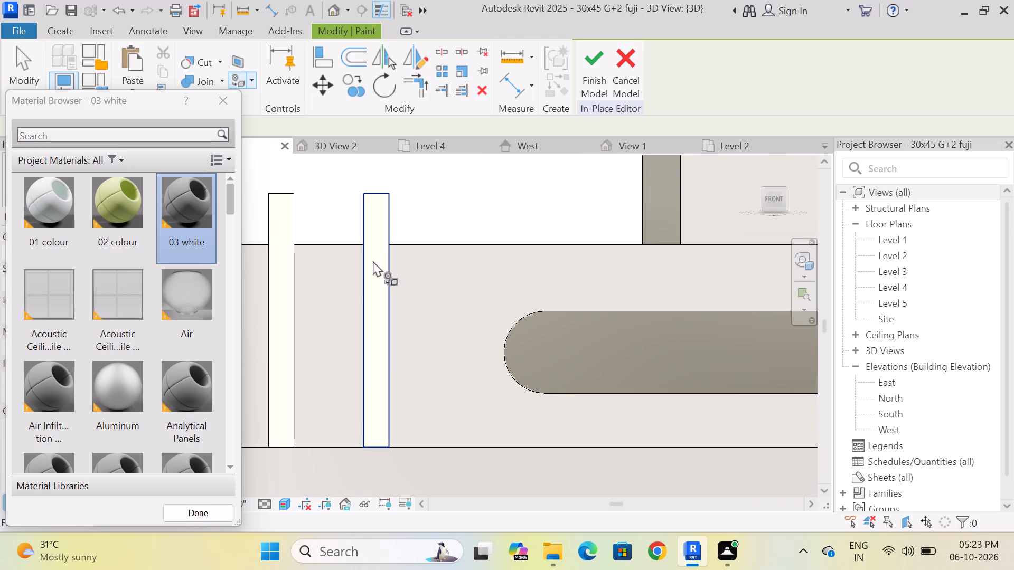
Paint the rounded slot panel in the middle of the parapet with 02 colour.
{"action": "scroll", "coordinate": [371, 263], "scroll_direction": "down", "scroll_amount": 9}
{"action": "left_click", "coordinate": [109, 216]}
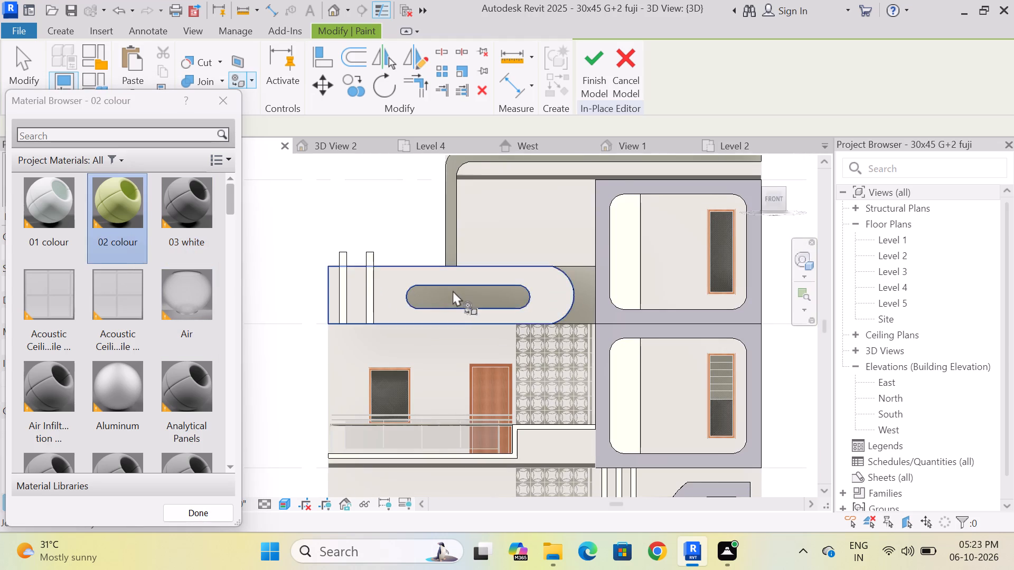
{"action": "scroll", "coordinate": [453, 290], "scroll_direction": "up", "scroll_amount": 3}
{"action": "left_click", "coordinate": [447, 298]}
Paint the remaining parapet face between its rounded end and the upper window frame with 03 white.
{"action": "scroll", "coordinate": [397, 311], "scroll_direction": "down", "scroll_amount": 8}
{"action": "scroll", "coordinate": [490, 298], "scroll_direction": "up", "scroll_amount": 8}
{"action": "left_click", "coordinate": [206, 223]}
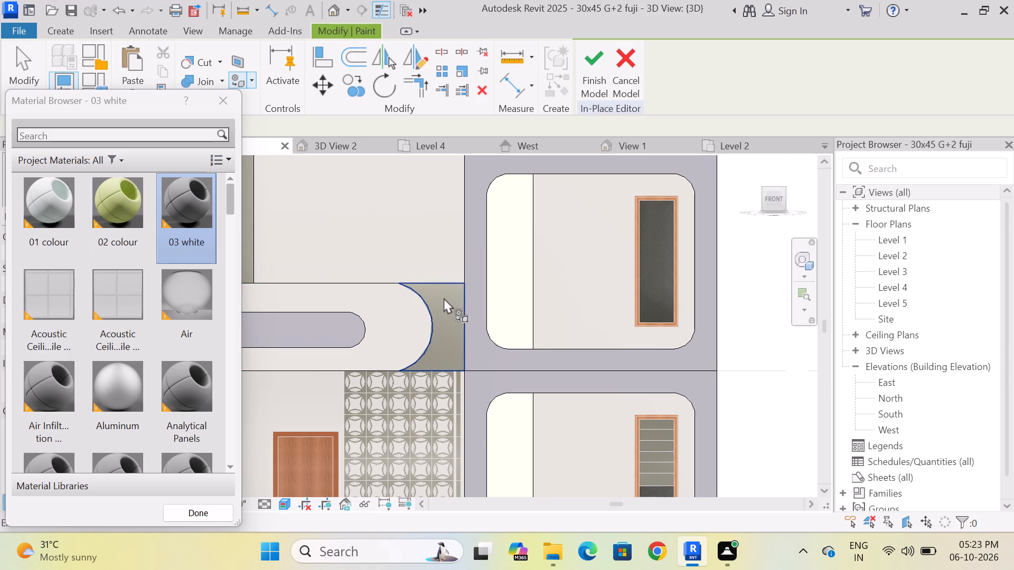
{"action": "left_click", "coordinate": [444, 298]}
After checking the reference facade, paint the rounded-corner frame around the top-floor wall with 02 colour.
{"action": "scroll", "coordinate": [421, 323], "scroll_direction": "down", "scroll_amount": 9}
{"action": "scroll", "coordinate": [362, 280], "scroll_direction": "up", "scroll_amount": 6}
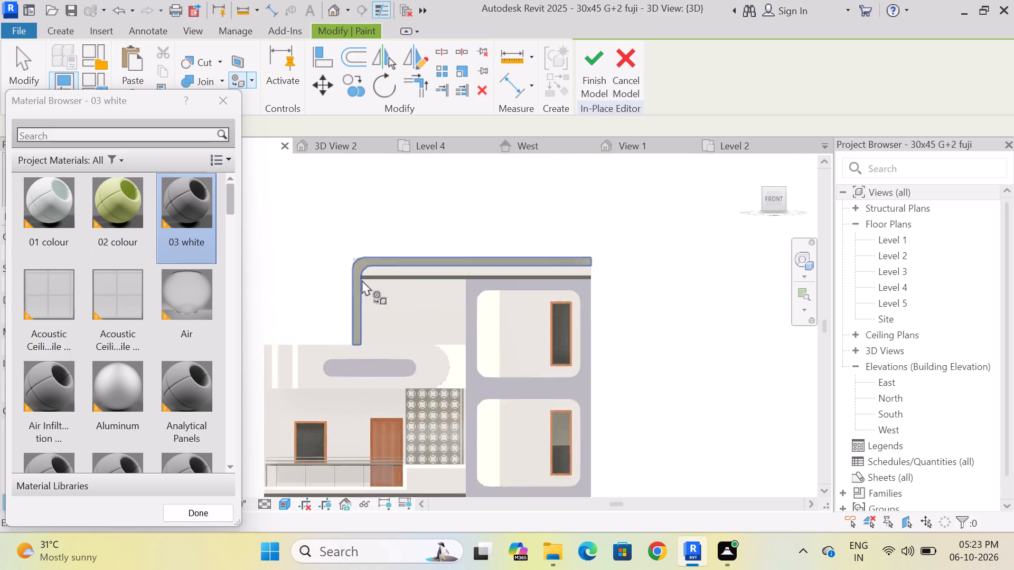
{"action": "scroll", "coordinate": [362, 280], "scroll_direction": "up", "scroll_amount": 6}
{"action": "left_click", "coordinate": [331, 143]}
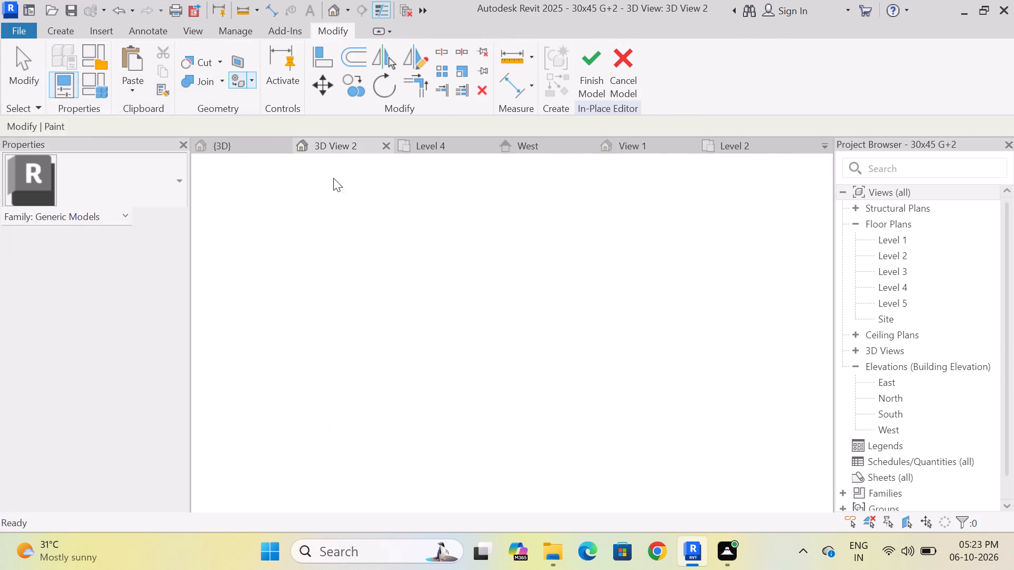
{"action": "left_click", "coordinate": [226, 146]}
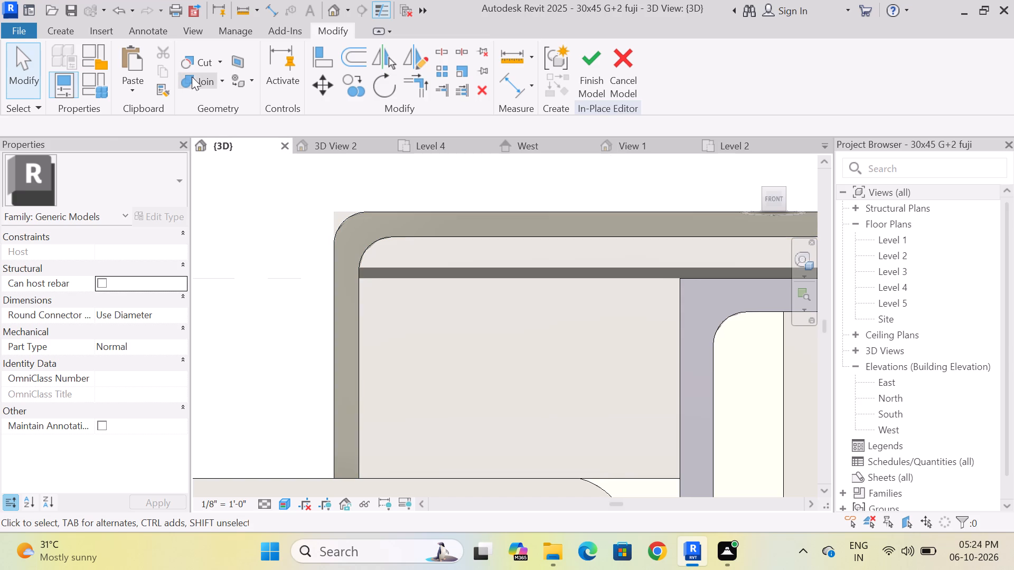
{"action": "left_click", "coordinate": [235, 83]}
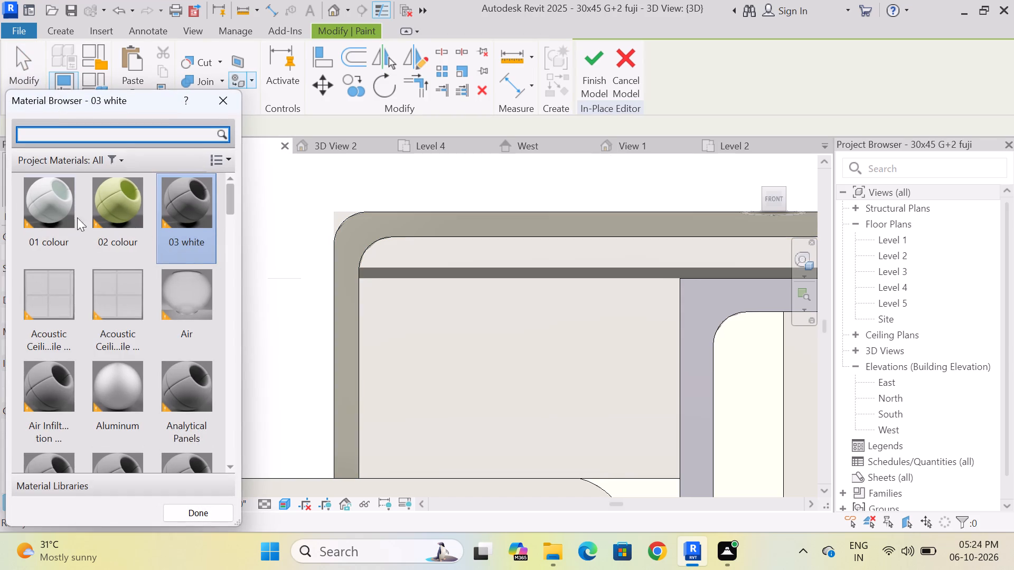
{"action": "left_click", "coordinate": [64, 216]}
{"action": "left_click_drag", "start_coordinate": [128, 211], "coordinate": [142, 214]}
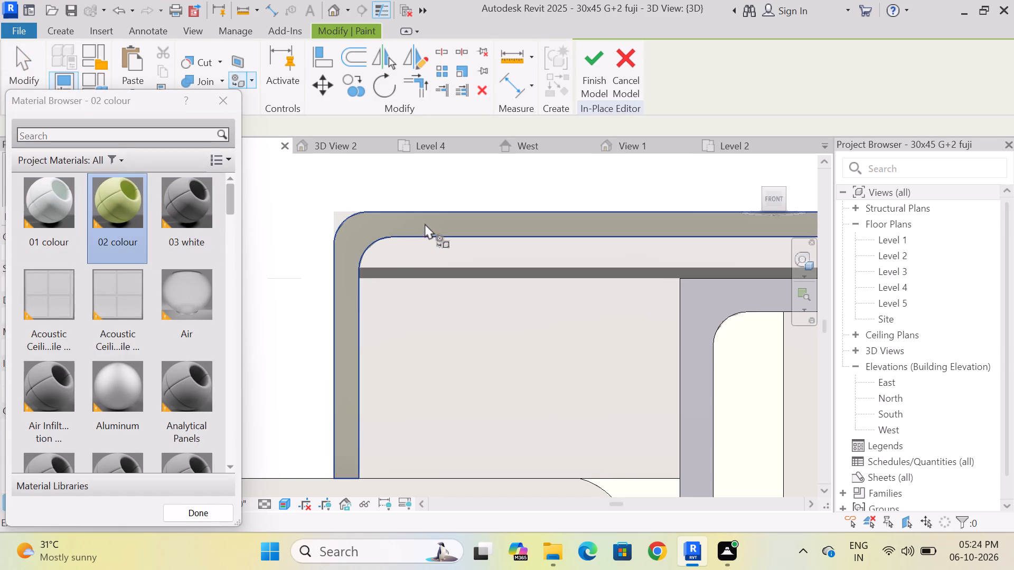
{"action": "left_click", "coordinate": [425, 223]}
Paint the frame around the tall ground-floor panels beside the entrance door with 02 colour.
{"action": "scroll", "coordinate": [368, 236], "scroll_direction": "down", "scroll_amount": 9}
{"action": "scroll", "coordinate": [497, 234], "scroll_direction": "down", "scroll_amount": 5}
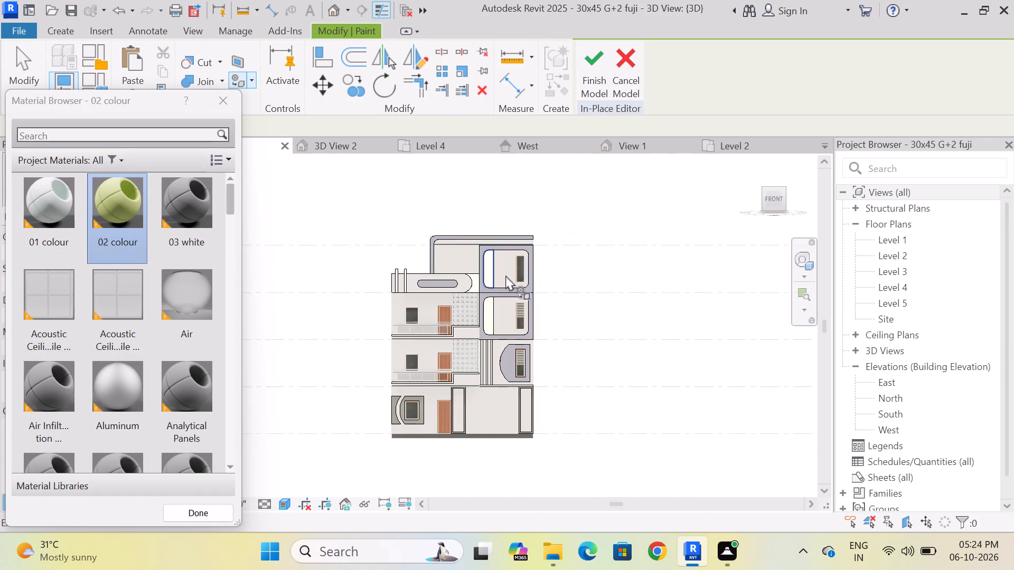
{"action": "scroll", "coordinate": [458, 264], "scroll_direction": "down", "scroll_amount": 3}
{"action": "scroll", "coordinate": [489, 339], "scroll_direction": "up", "scroll_amount": 4}
{"action": "scroll", "coordinate": [426, 407], "scroll_direction": "up", "scroll_amount": 4}
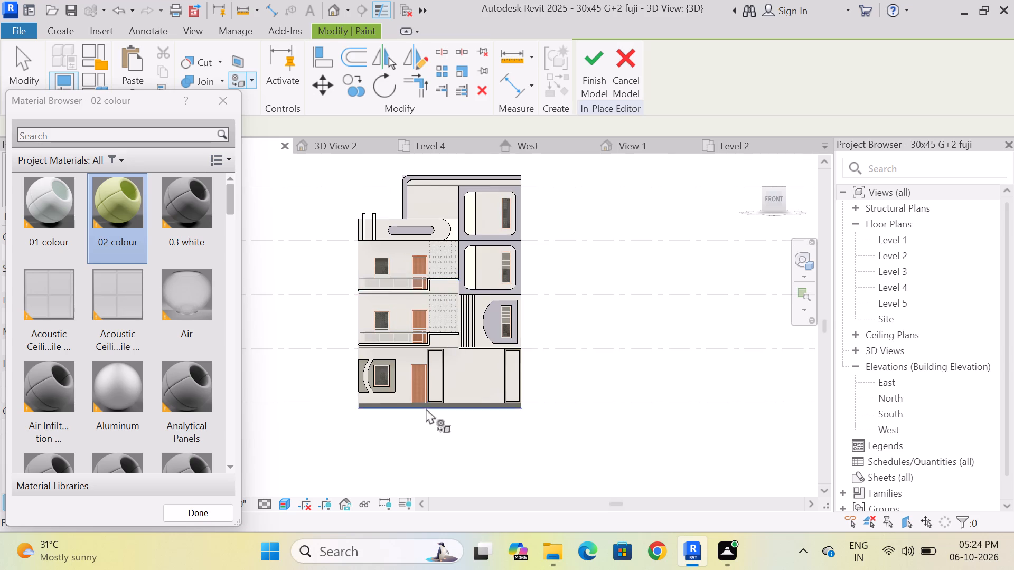
{"action": "scroll", "coordinate": [426, 408], "scroll_direction": "up", "scroll_amount": 14}
{"action": "left_click", "coordinate": [430, 366]}
After rechecking the reference facade, paint both curved panels around the ground-floor window with 02 colour.
{"action": "scroll", "coordinate": [406, 376], "scroll_direction": "down", "scroll_amount": 3}
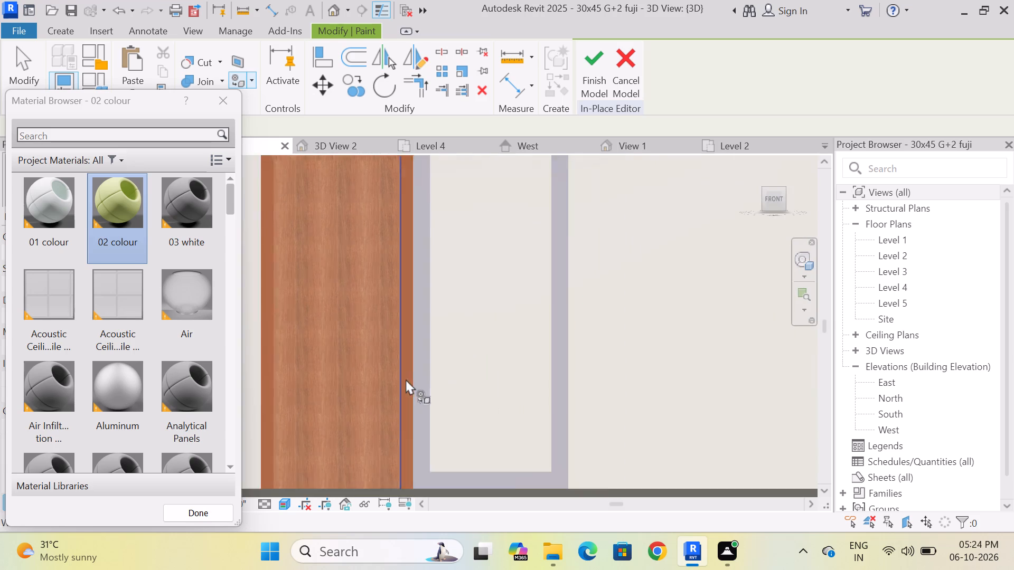
{"action": "scroll", "coordinate": [406, 379], "scroll_direction": "down", "scroll_amount": 6}
{"action": "scroll", "coordinate": [760, 377], "scroll_direction": "up", "scroll_amount": 4}
{"action": "scroll", "coordinate": [638, 376], "scroll_direction": "down", "scroll_amount": 10}
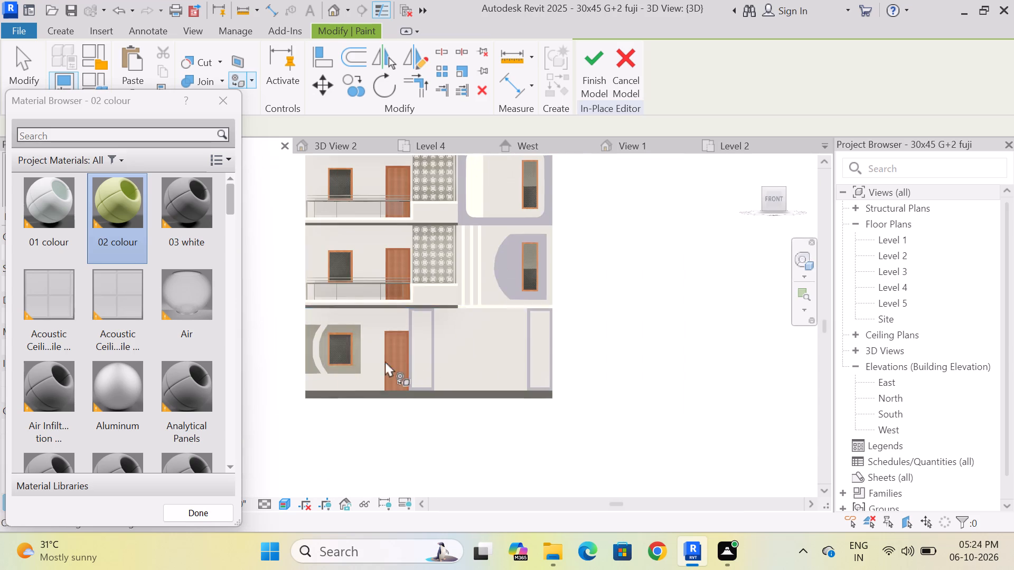
{"action": "scroll", "coordinate": [317, 365], "scroll_direction": "up", "scroll_amount": 11}
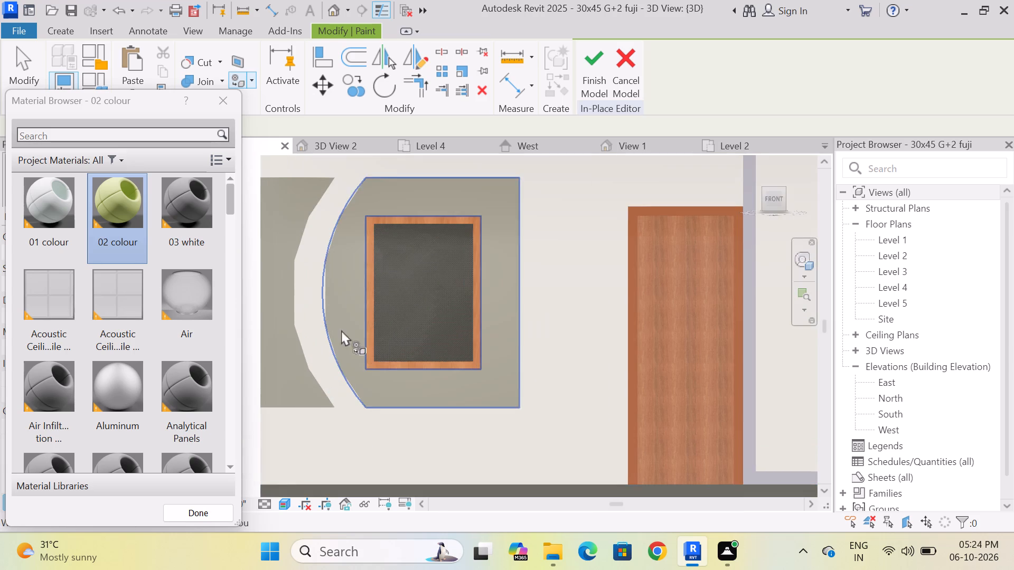
{"action": "left_click", "coordinate": [346, 145]}
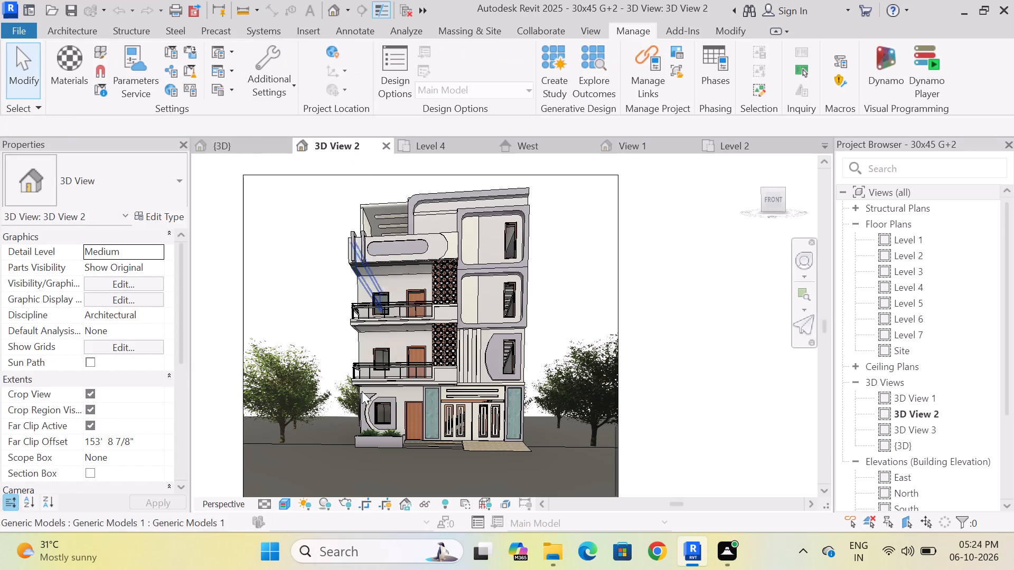
{"action": "left_click", "coordinate": [229, 147]}
{"action": "left_click", "coordinate": [236, 76]}
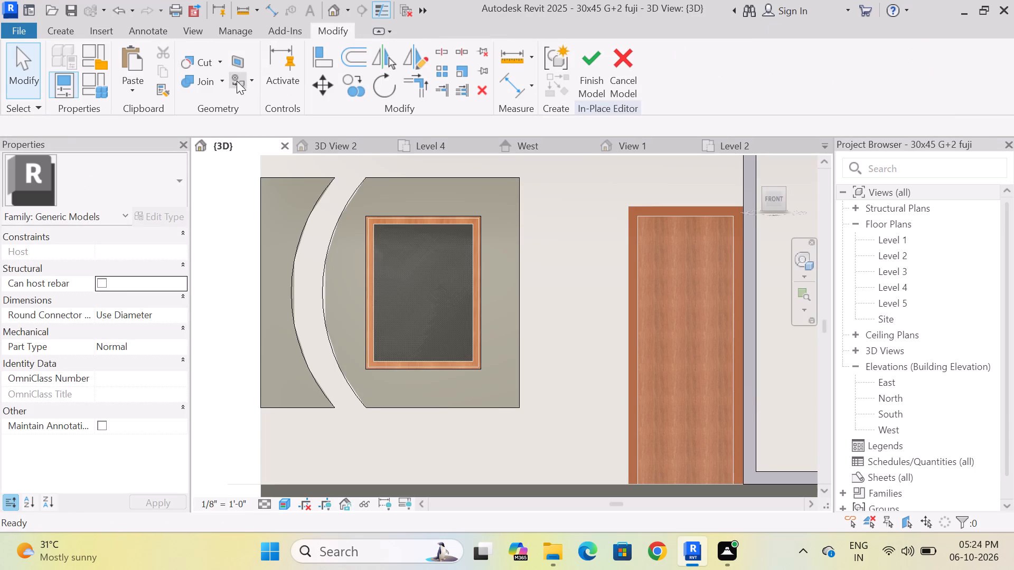
{"action": "left_click", "coordinate": [128, 213]}
{"action": "scroll", "coordinate": [357, 339], "scroll_direction": "up", "scroll_amount": 1}
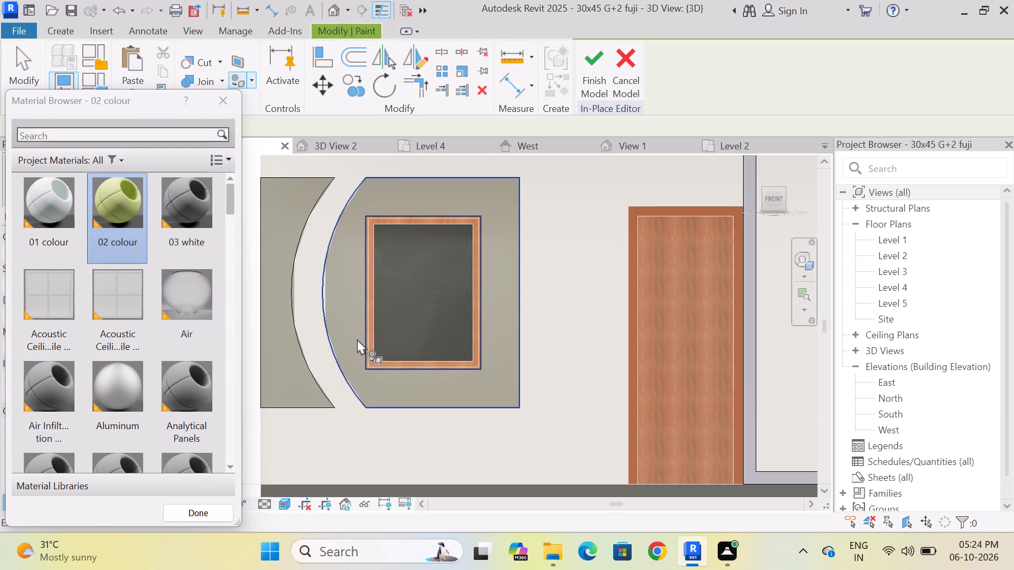
{"action": "scroll", "coordinate": [357, 339], "scroll_direction": "up", "scroll_amount": 1}
{"action": "left_click", "coordinate": [336, 289]}
{"action": "scroll", "coordinate": [362, 300], "scroll_direction": "down", "scroll_amount": 4}
{"action": "left_click", "coordinate": [304, 233]}
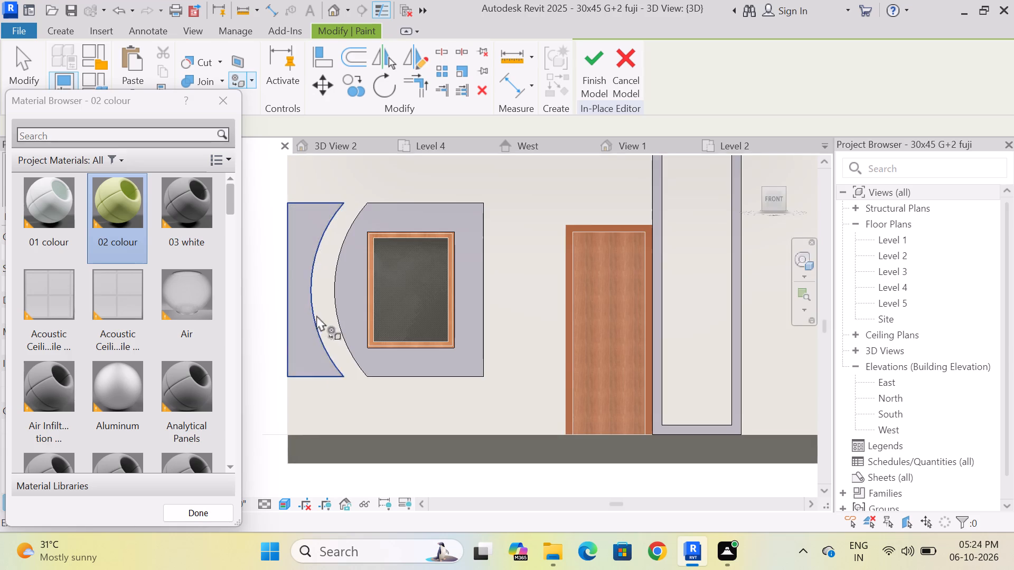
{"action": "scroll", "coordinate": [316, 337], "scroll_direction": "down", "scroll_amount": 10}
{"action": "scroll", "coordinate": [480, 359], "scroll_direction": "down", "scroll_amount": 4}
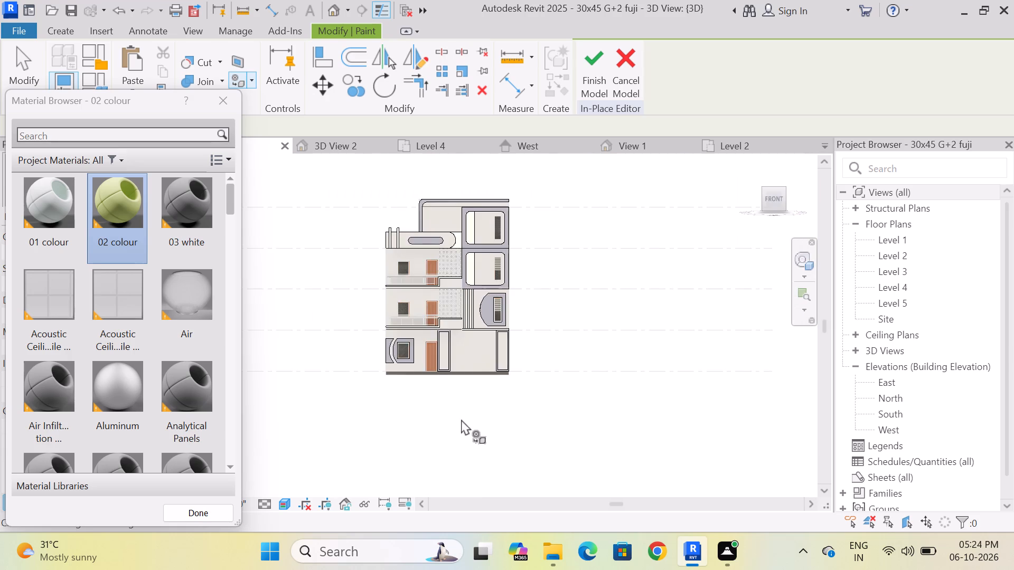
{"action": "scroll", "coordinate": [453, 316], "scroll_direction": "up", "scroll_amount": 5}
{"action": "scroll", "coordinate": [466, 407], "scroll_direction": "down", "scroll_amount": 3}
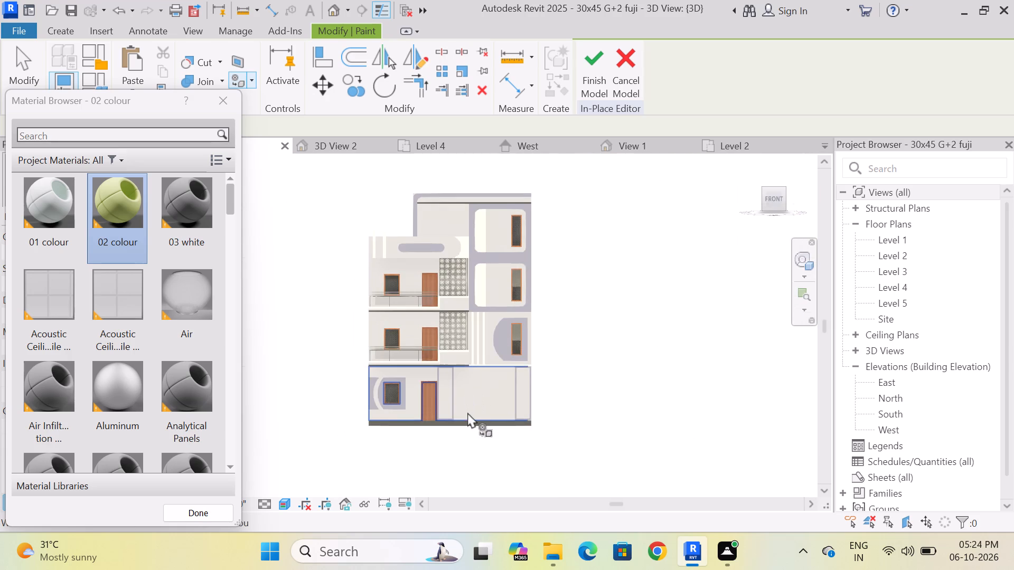
End the painting and finish the in-place model containing the facade extrusions.
{"action": "left_click", "coordinate": [212, 97]}
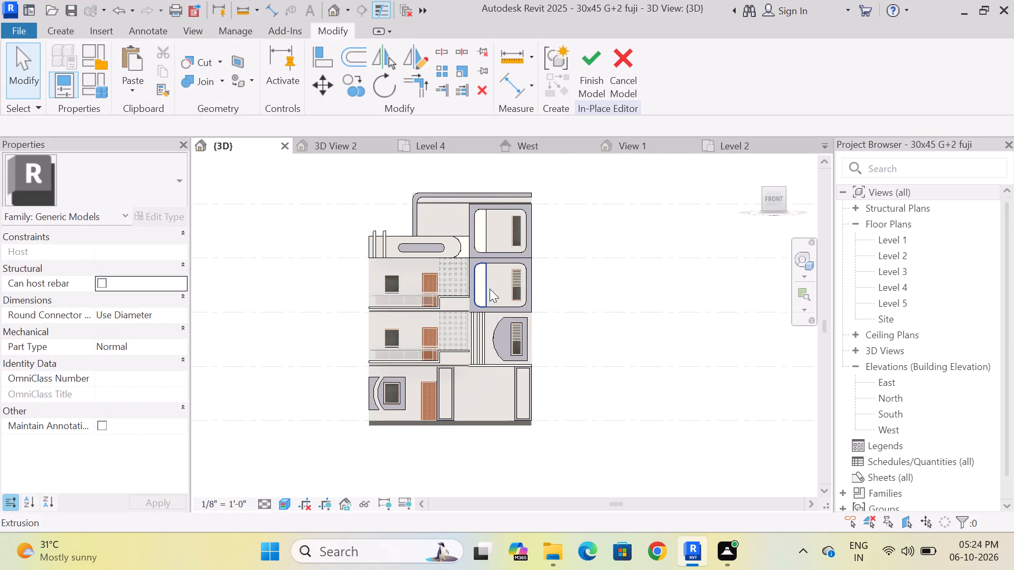
{"action": "scroll", "coordinate": [488, 325], "scroll_direction": "up", "scroll_amount": 3}
{"action": "scroll", "coordinate": [404, 272], "scroll_direction": "up", "scroll_amount": 5}
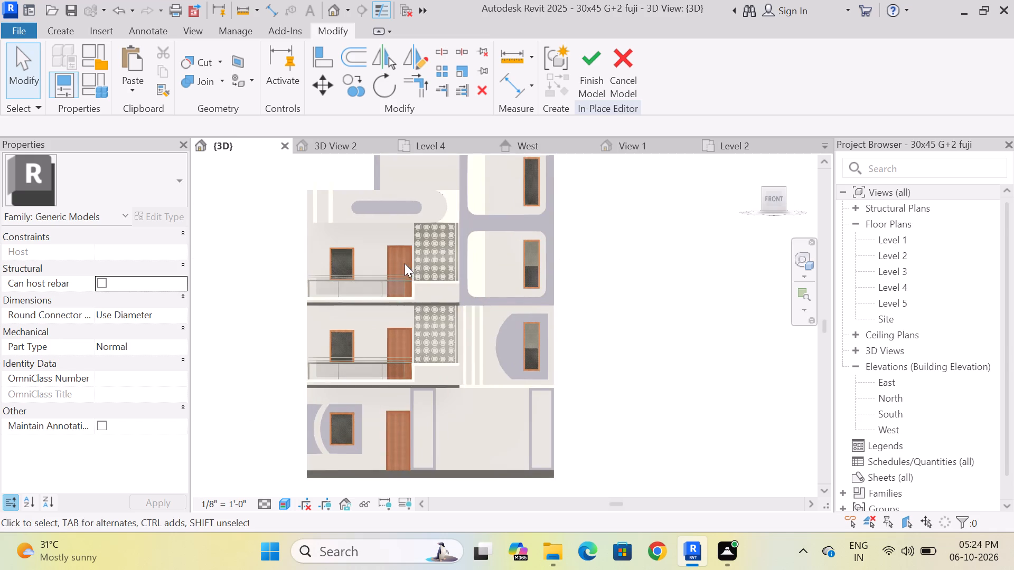
{"action": "scroll", "coordinate": [433, 257], "scroll_direction": "up", "scroll_amount": 3}
{"action": "left_click", "coordinate": [586, 83]}
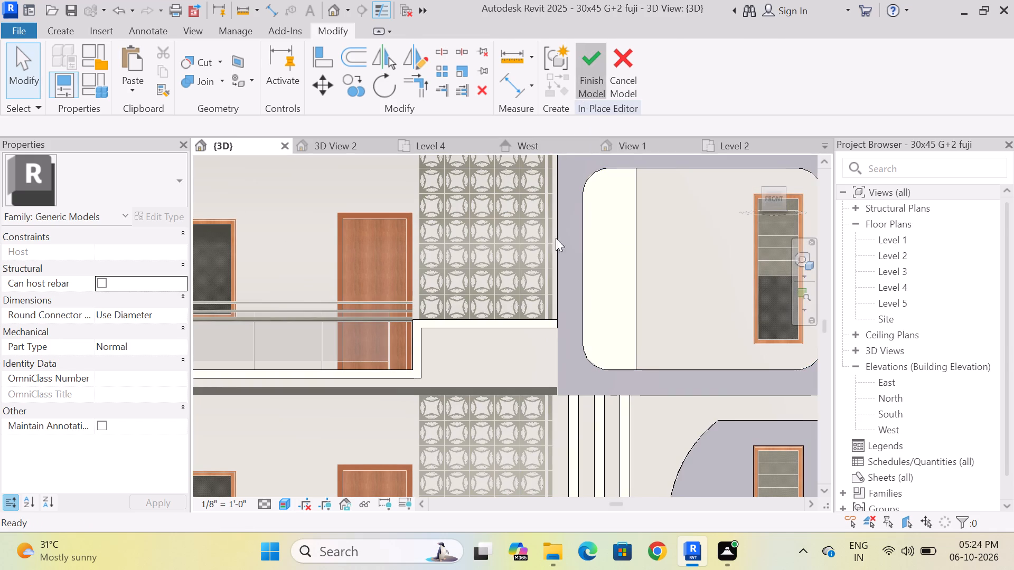
Select a single jali panel in the top row of the first-floor curtain wall screen and examine its type properties for a material setting.
{"action": "scroll", "coordinate": [468, 259], "scroll_direction": "down", "scroll_amount": 9}
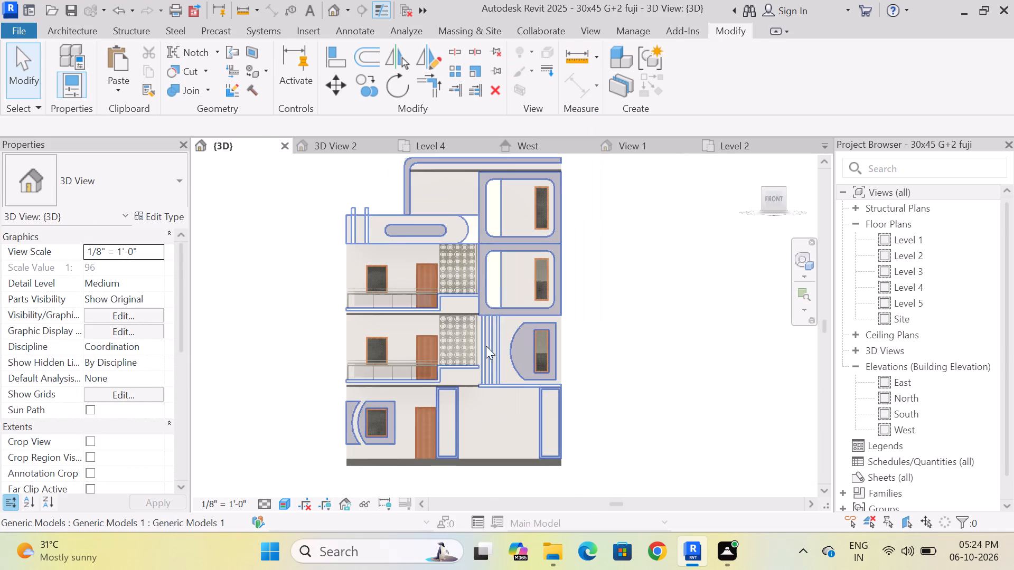
{"action": "scroll", "coordinate": [481, 350], "scroll_direction": "down", "scroll_amount": 4}
{"action": "scroll", "coordinate": [467, 337], "scroll_direction": "up", "scroll_amount": 5}
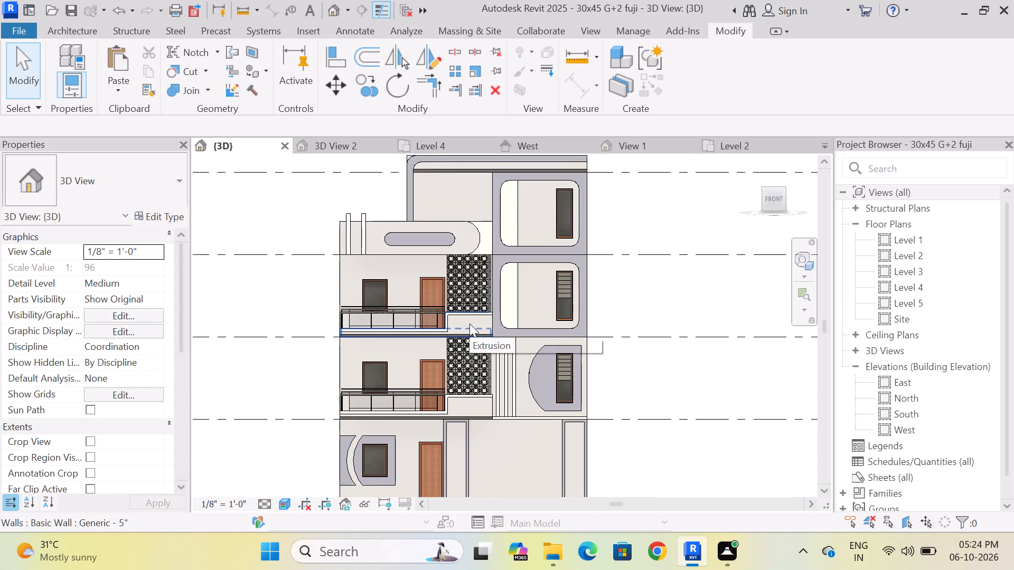
{"action": "scroll", "coordinate": [455, 367], "scroll_direction": "up", "scroll_amount": 8}
{"action": "scroll", "coordinate": [457, 307], "scroll_direction": "up", "scroll_amount": 2}
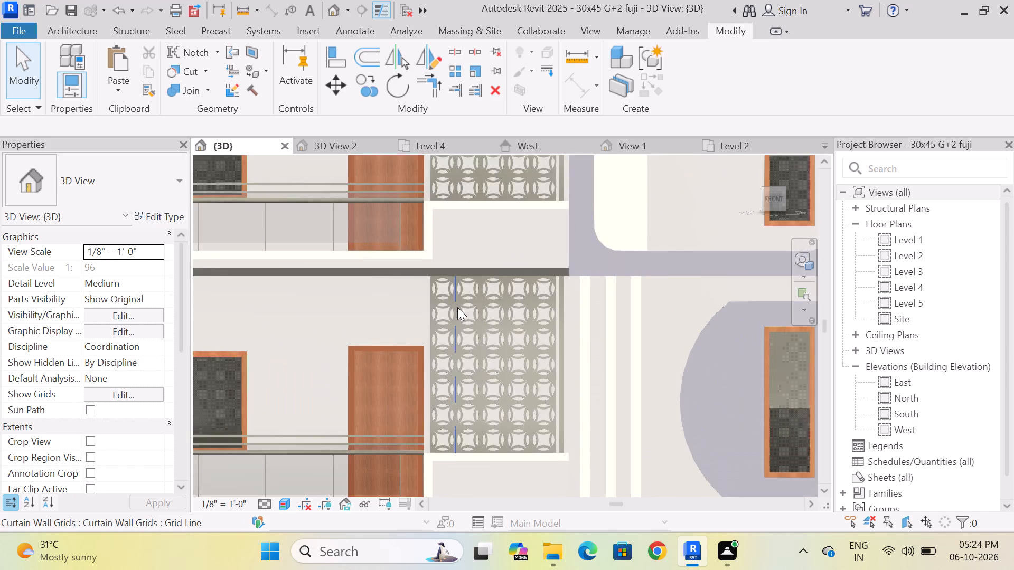
{"action": "scroll", "coordinate": [457, 307], "scroll_direction": "up", "scroll_amount": 3}
{"action": "key", "text": "grave"}
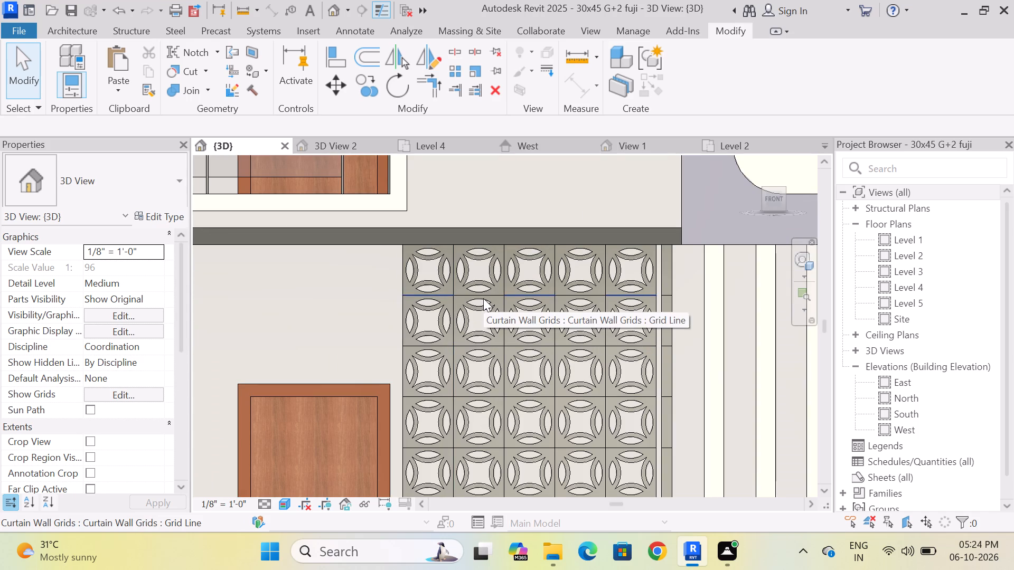
{"action": "key", "text": "Tab"}
{"action": "key", "text": "Tab"}
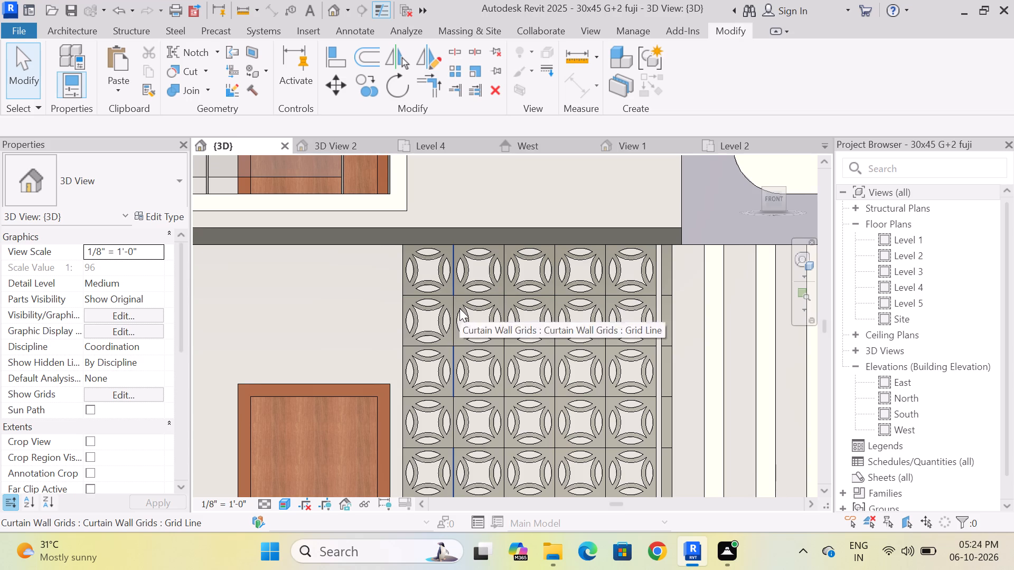
{"action": "key", "text": "Tab"}
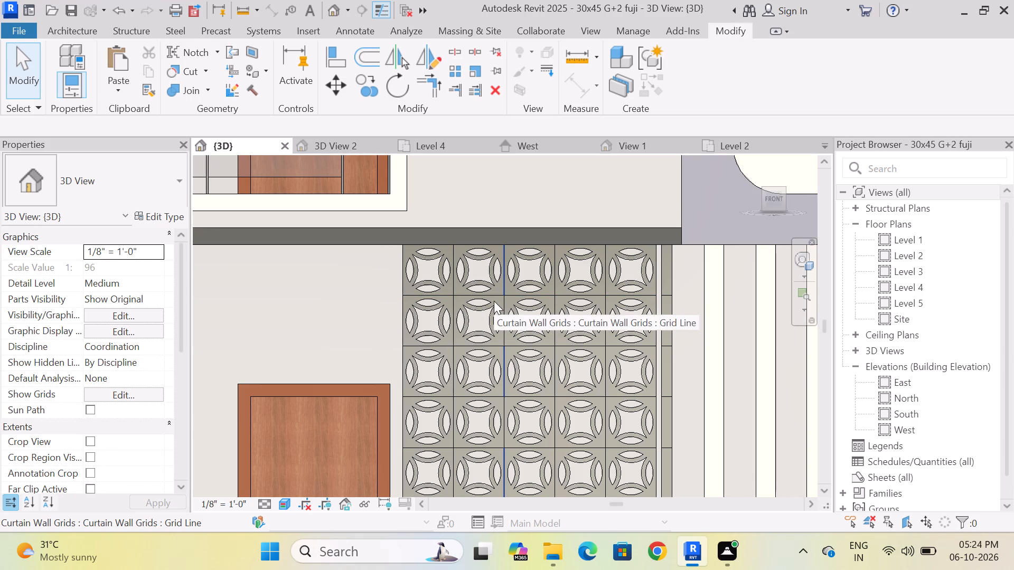
{"action": "key", "text": "Tab"}
{"action": "left_click", "coordinate": [494, 301]}
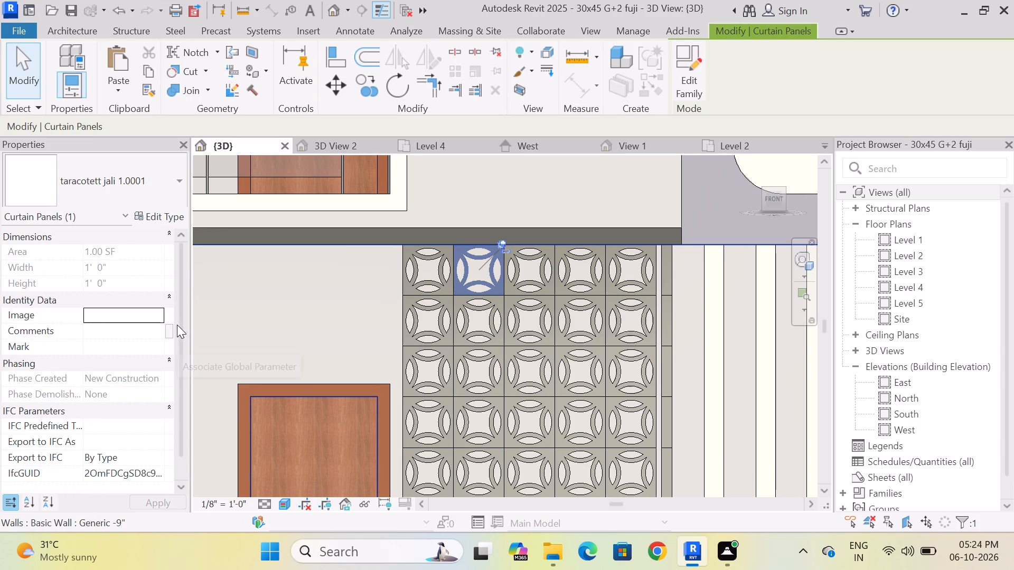
{"action": "left_click_drag", "start_coordinate": [180, 317], "coordinate": [187, 283]}
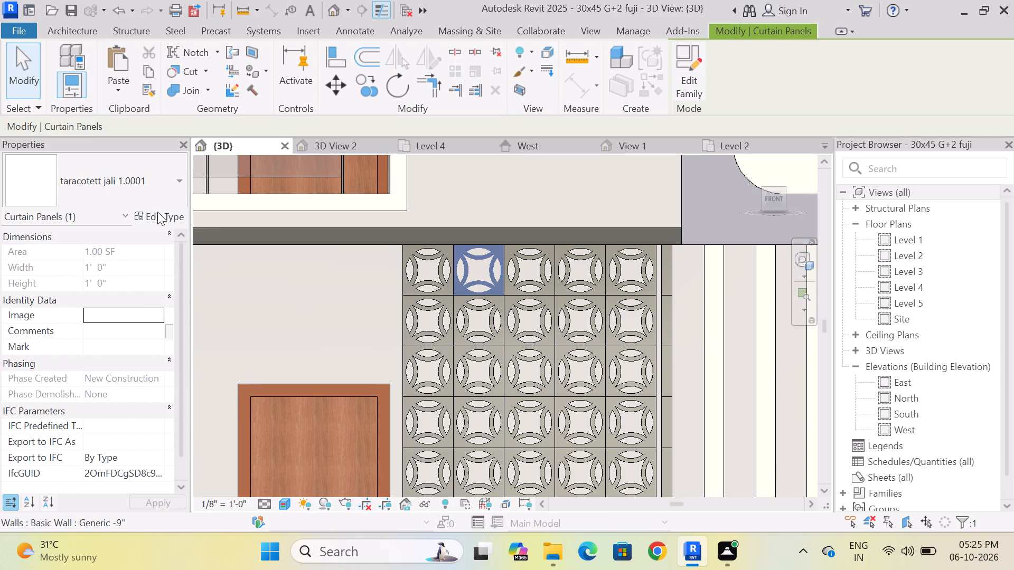
{"action": "left_click", "coordinate": [157, 212]}
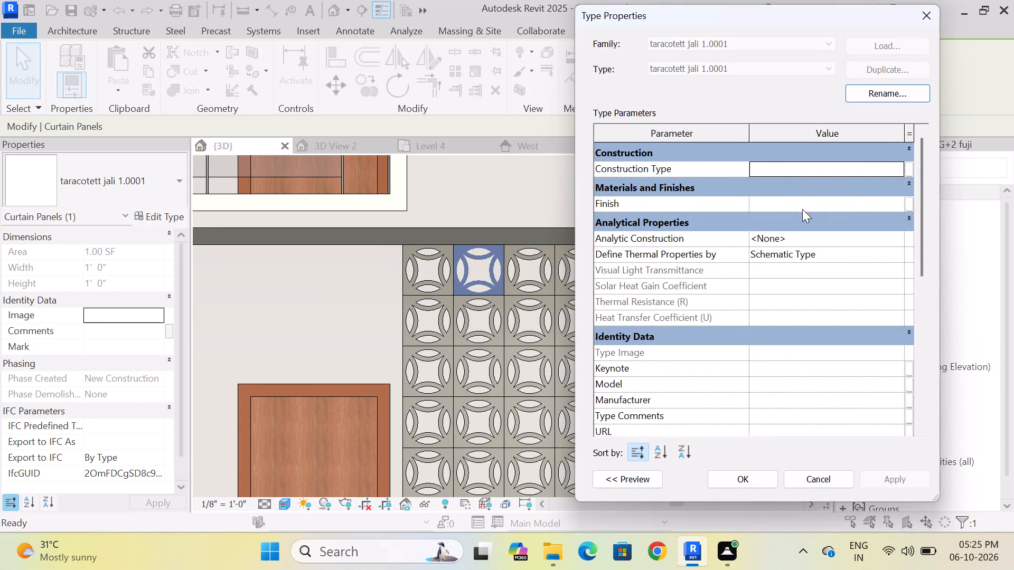
{"action": "scroll", "coordinate": [804, 221], "scroll_direction": "down", "scroll_amount": 4}
{"action": "scroll", "coordinate": [816, 289], "scroll_direction": "up", "scroll_amount": 8}
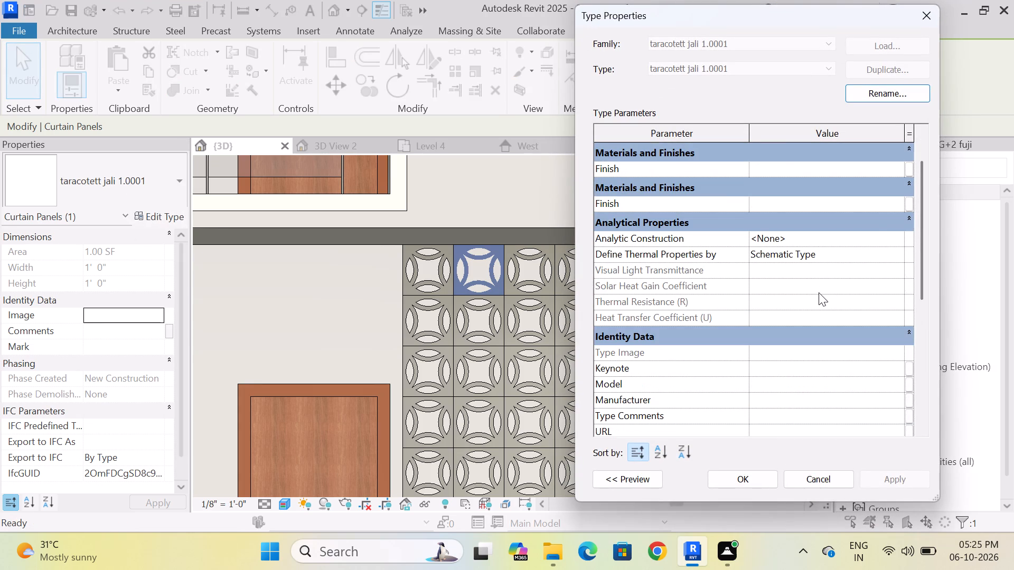
{"action": "left_click_drag", "start_coordinate": [922, 202], "coordinate": [924, 393]}
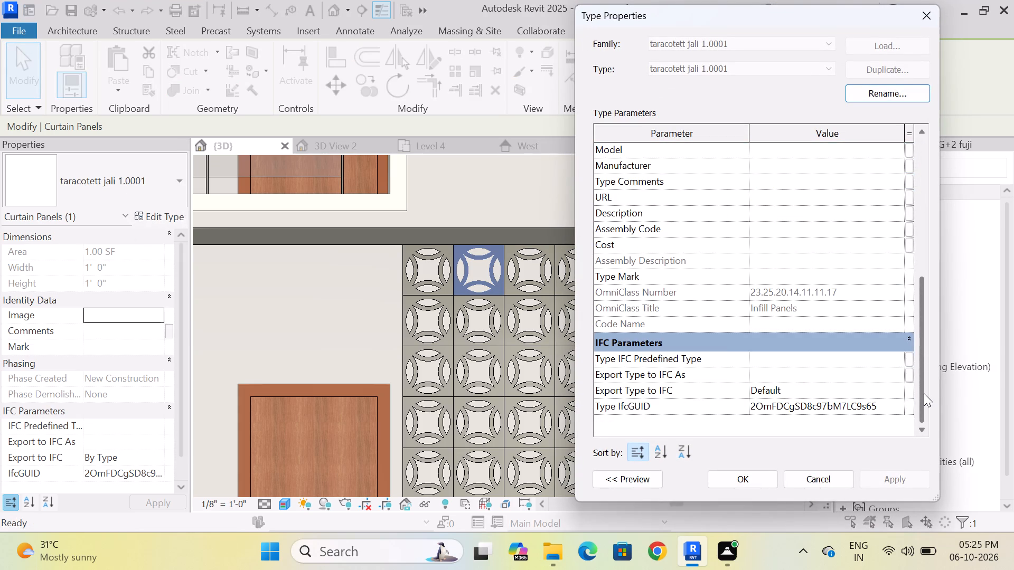
{"action": "left_click_drag", "start_coordinate": [924, 393], "coordinate": [931, 113]}
{"action": "left_click", "coordinate": [932, 20]}
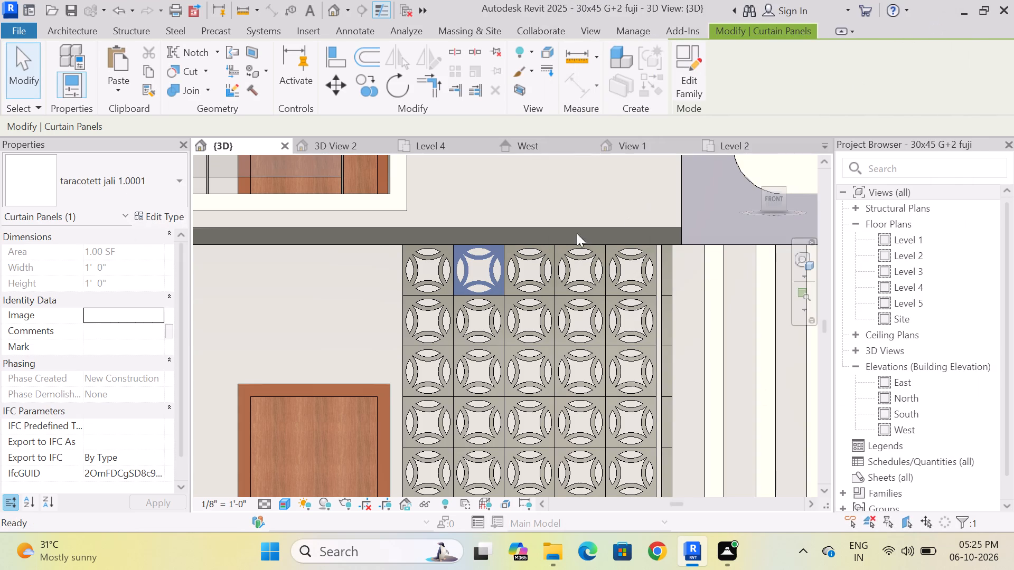
{"action": "key", "text": "Escape"}
{"action": "key", "text": "Escape"}
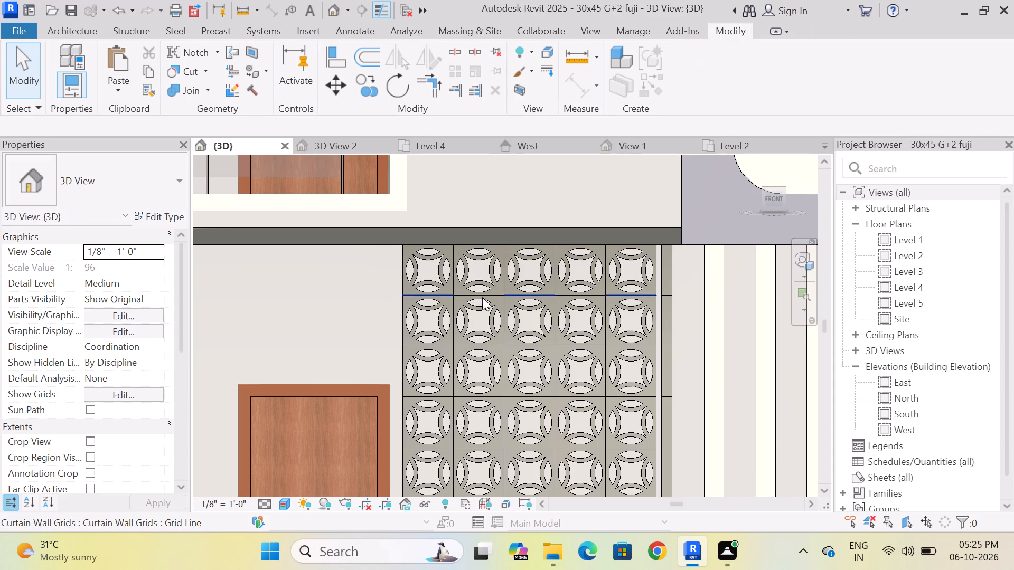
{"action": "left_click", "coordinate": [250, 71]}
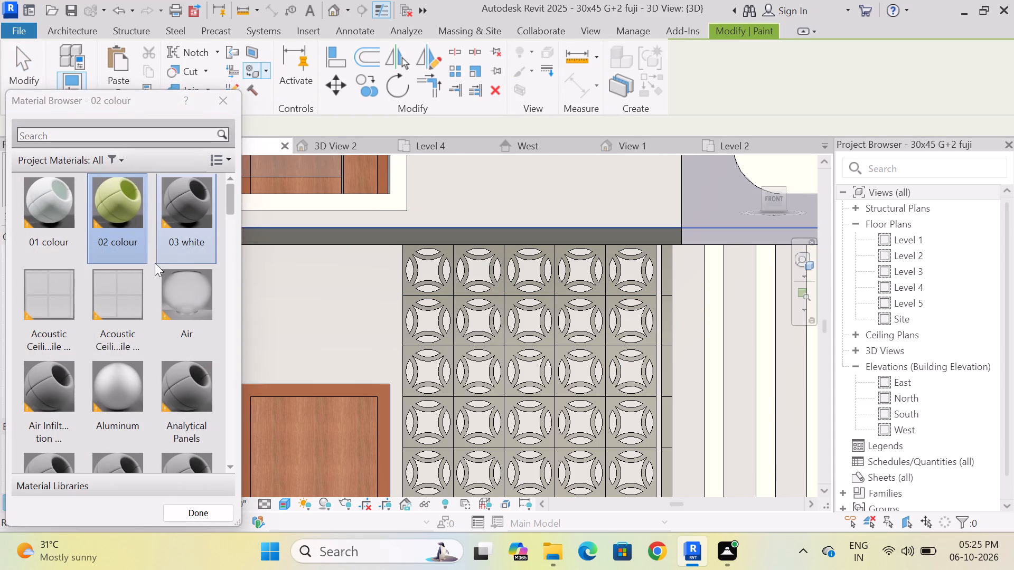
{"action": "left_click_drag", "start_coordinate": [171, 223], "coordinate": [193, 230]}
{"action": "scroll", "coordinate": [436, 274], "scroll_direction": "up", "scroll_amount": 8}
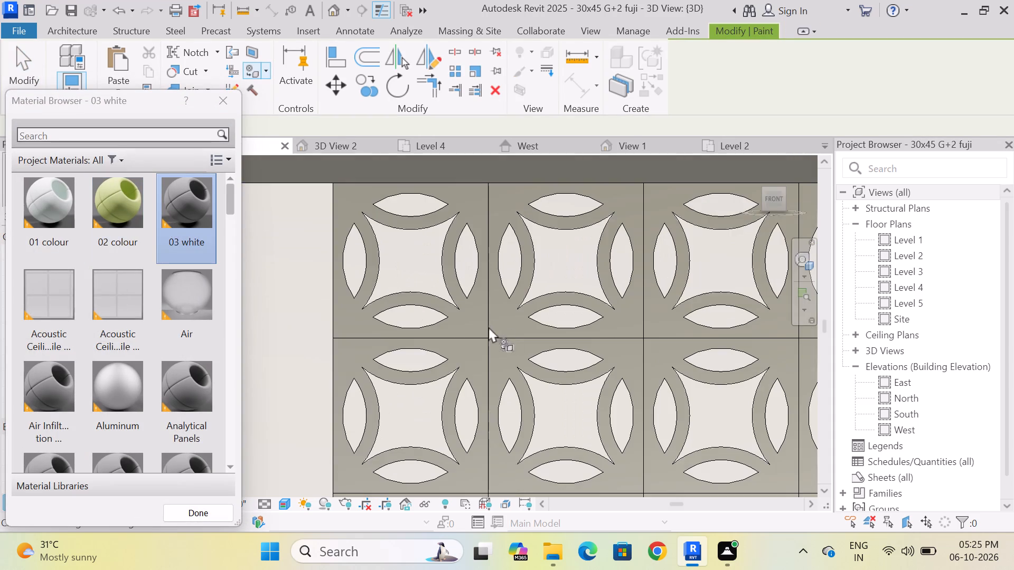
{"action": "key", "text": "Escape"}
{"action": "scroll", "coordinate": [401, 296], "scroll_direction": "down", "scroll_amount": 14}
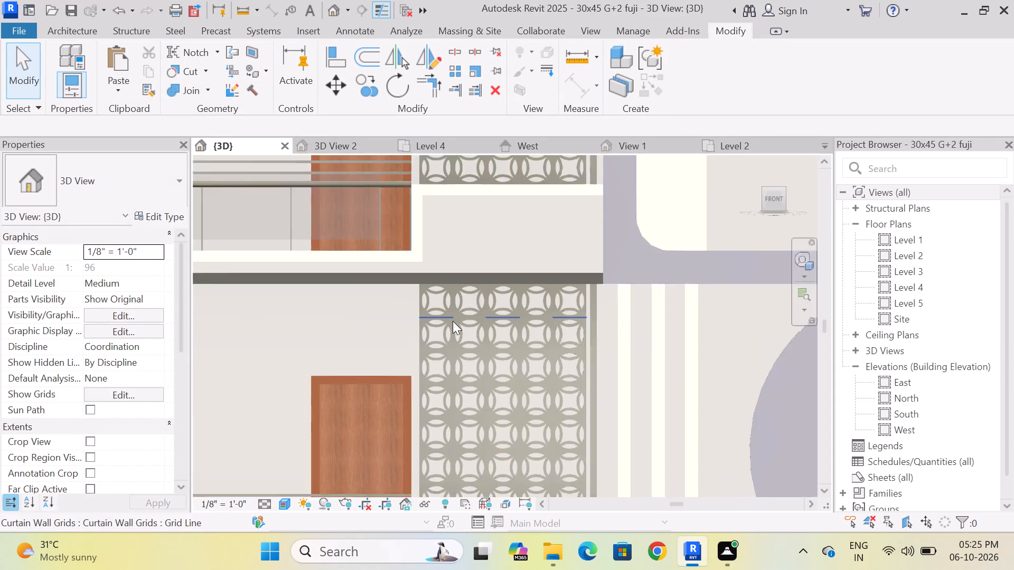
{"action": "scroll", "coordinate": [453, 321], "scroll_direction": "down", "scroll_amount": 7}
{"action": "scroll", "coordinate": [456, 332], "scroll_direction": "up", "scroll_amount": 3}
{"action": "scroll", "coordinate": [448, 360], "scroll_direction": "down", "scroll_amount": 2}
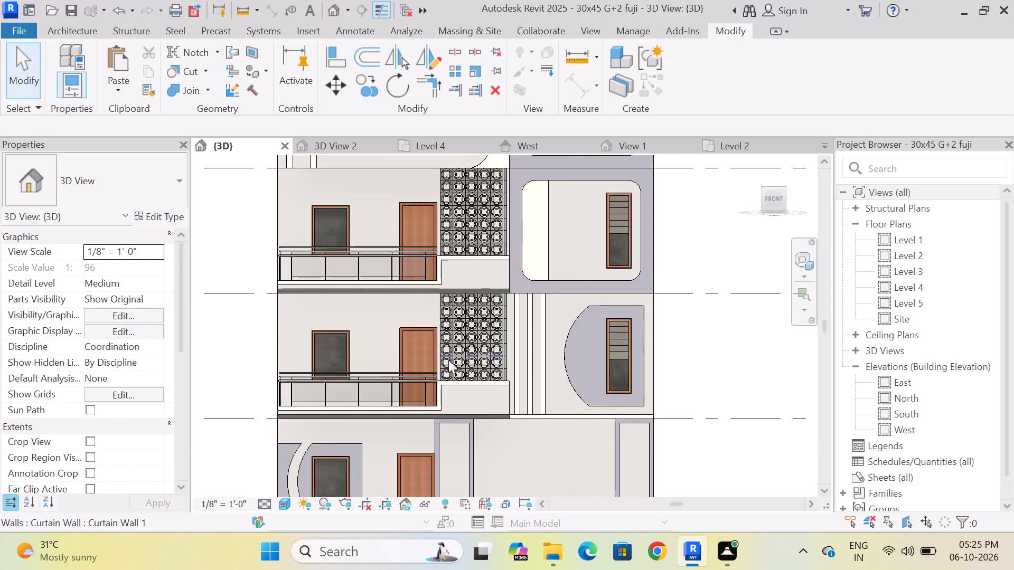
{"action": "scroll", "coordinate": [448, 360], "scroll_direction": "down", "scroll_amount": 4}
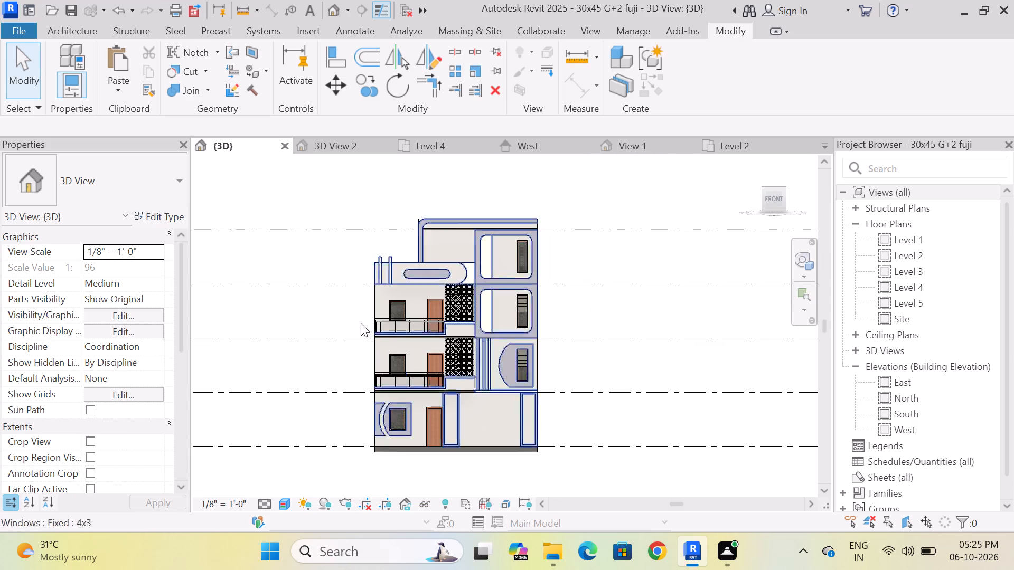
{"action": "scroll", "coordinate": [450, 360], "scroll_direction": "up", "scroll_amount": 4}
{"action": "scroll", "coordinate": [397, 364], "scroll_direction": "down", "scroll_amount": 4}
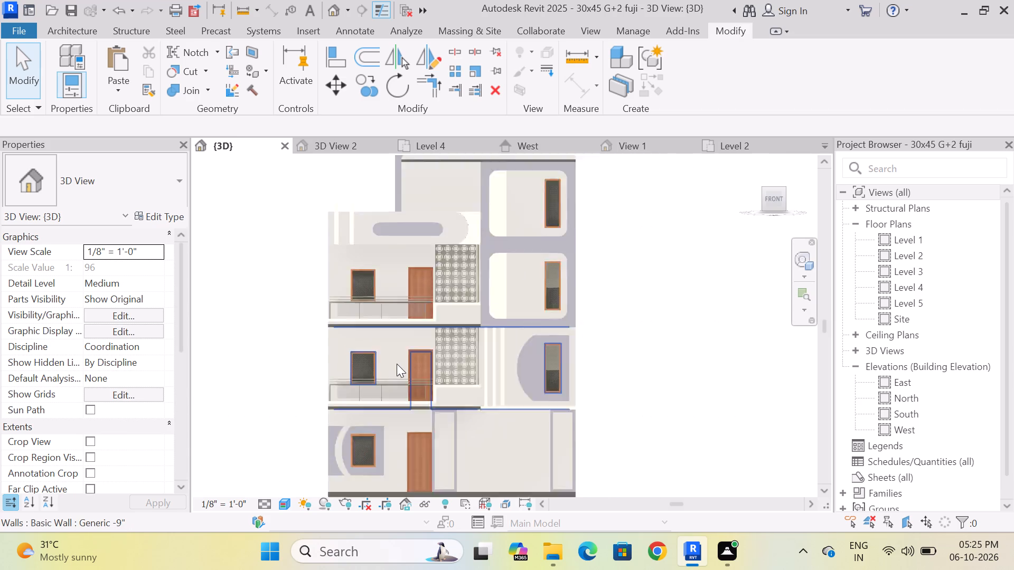
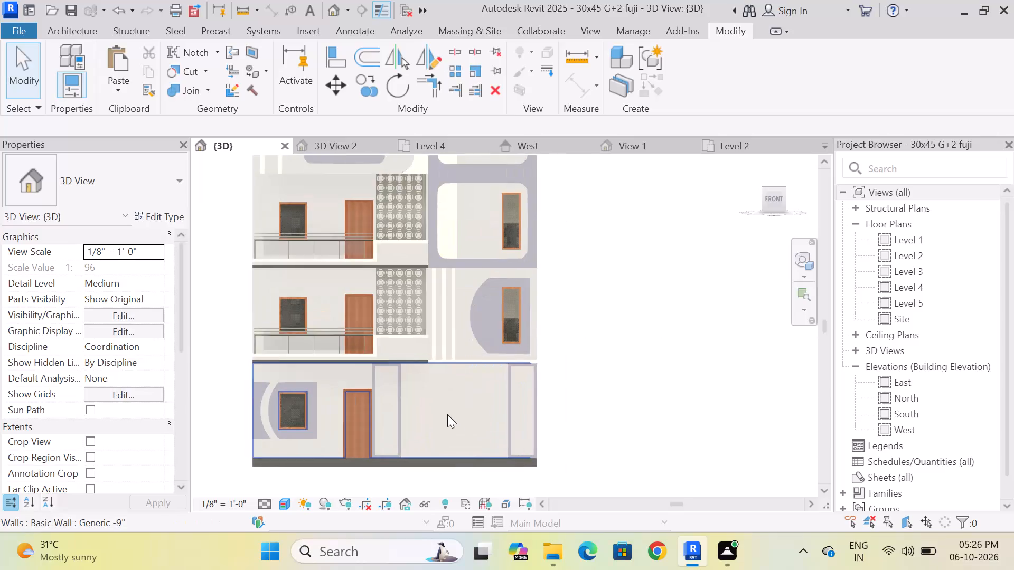
Look over the painted front facade from the ground floor up to the roof parapet.
{"action": "scroll", "coordinate": [567, 320], "scroll_direction": "down", "scroll_amount": 4}
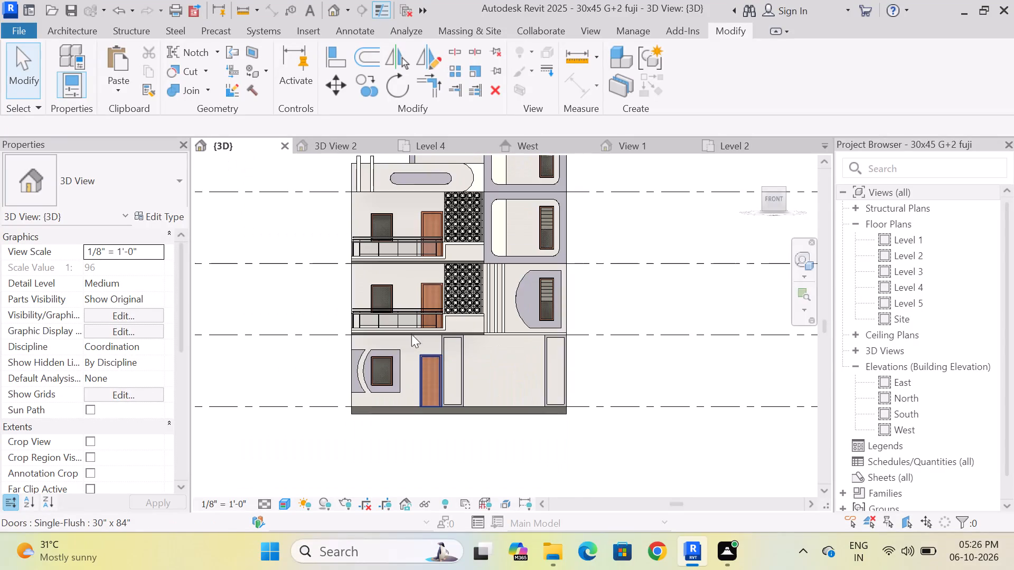
{"action": "scroll", "coordinate": [538, 366], "scroll_direction": "down", "scroll_amount": 3}
{"action": "scroll", "coordinate": [511, 381], "scroll_direction": "up", "scroll_amount": 3}
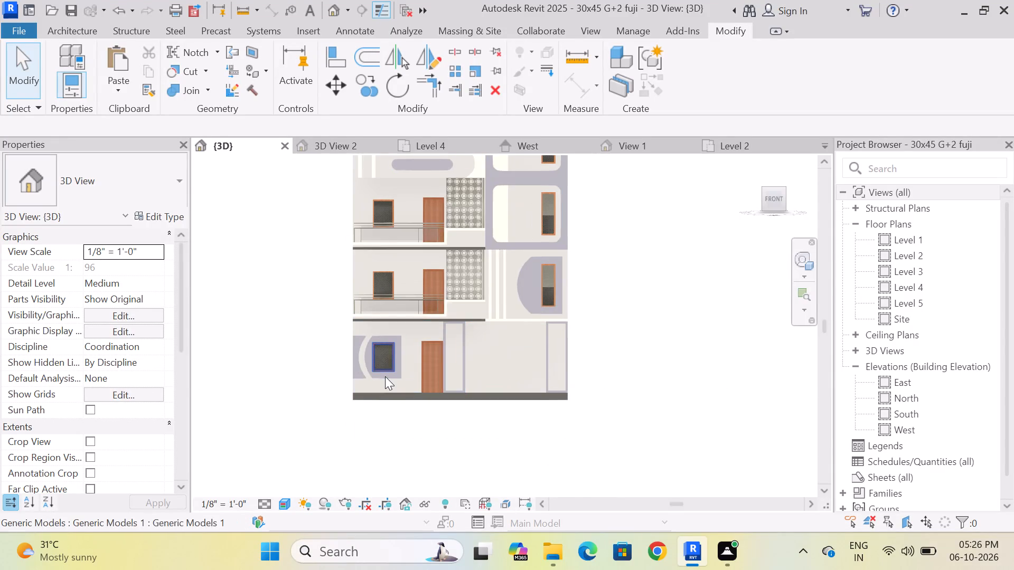
{"action": "scroll", "coordinate": [384, 377], "scroll_direction": "down", "scroll_amount": 4}
{"action": "scroll", "coordinate": [473, 343], "scroll_direction": "up", "scroll_amount": 4}
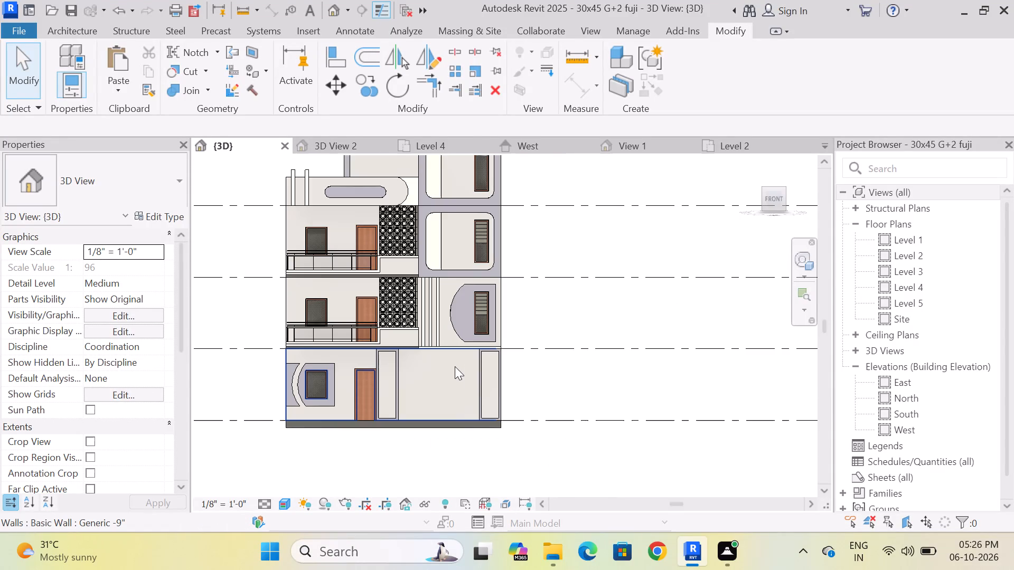
{"action": "scroll", "coordinate": [449, 372], "scroll_direction": "down", "scroll_amount": 2}
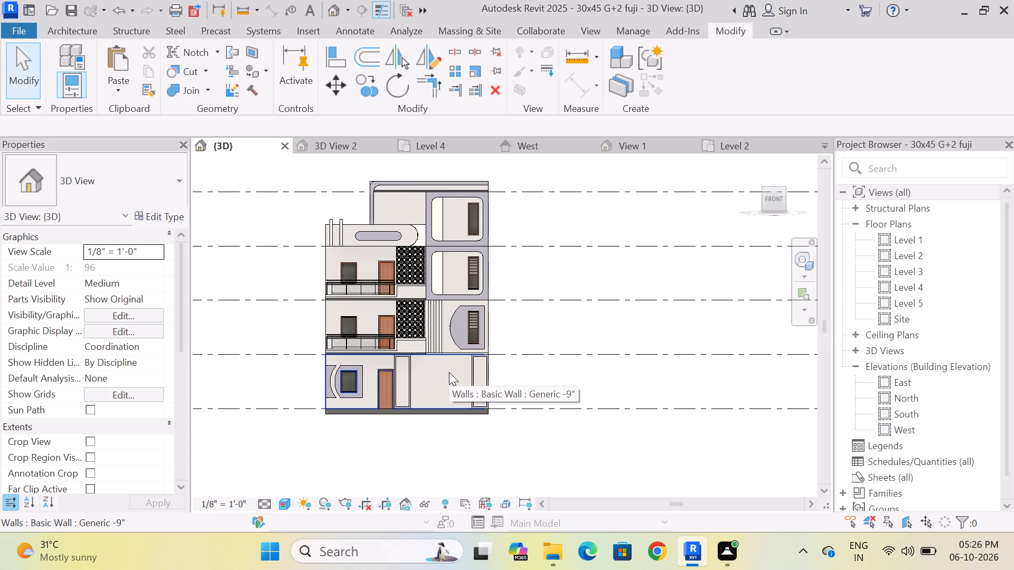
{"action": "scroll", "coordinate": [434, 385], "scroll_direction": "up", "scroll_amount": 2}
{"action": "scroll", "coordinate": [433, 385], "scroll_direction": "down", "scroll_amount": 2}
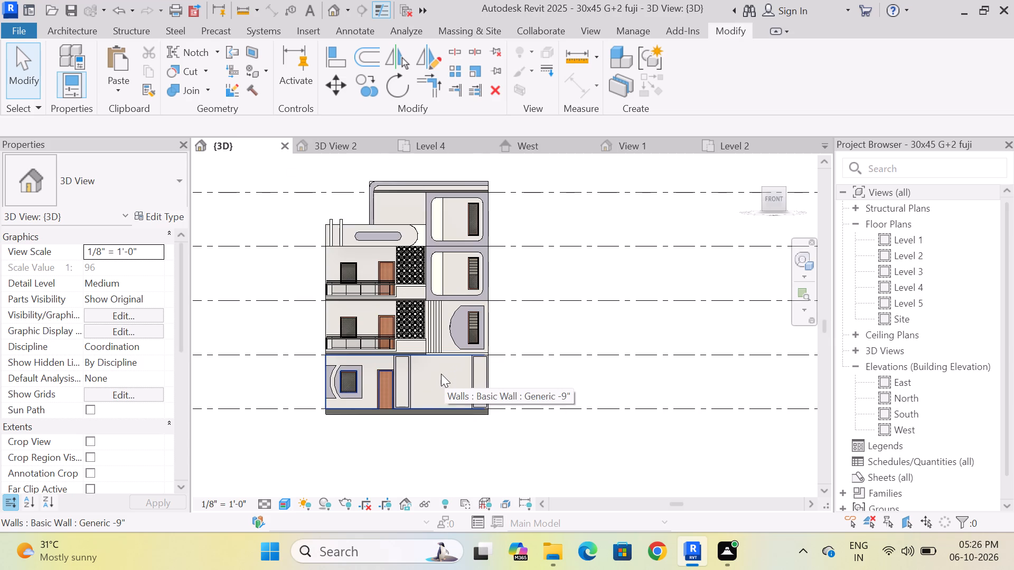
{"action": "scroll", "coordinate": [443, 373], "scroll_direction": "down", "scroll_amount": 1}
{"action": "scroll", "coordinate": [430, 376], "scroll_direction": "up", "scroll_amount": 6}
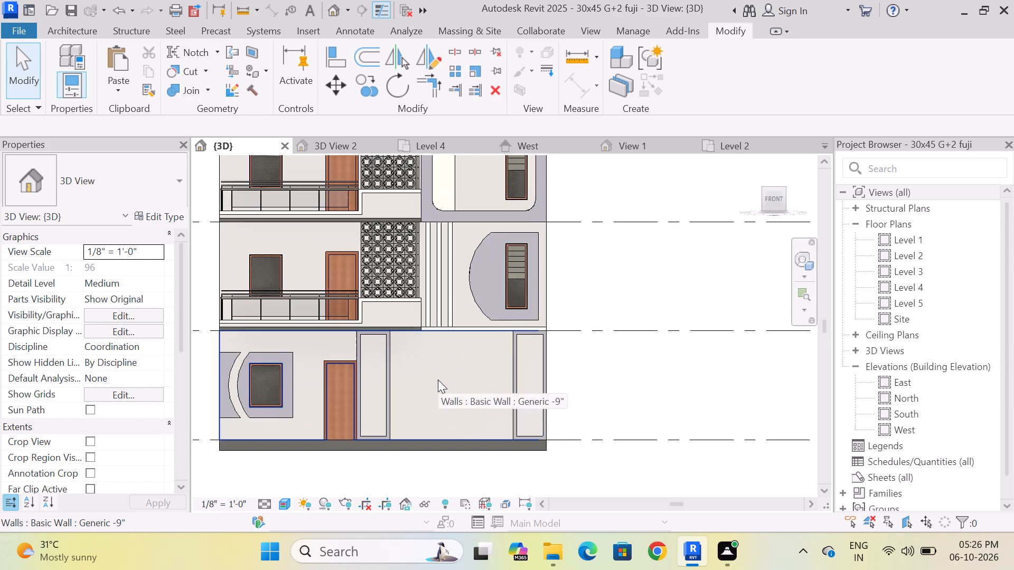
{"action": "scroll", "coordinate": [448, 373], "scroll_direction": "down", "scroll_amount": 3}
{"action": "scroll", "coordinate": [437, 416], "scroll_direction": "down", "scroll_amount": 3}
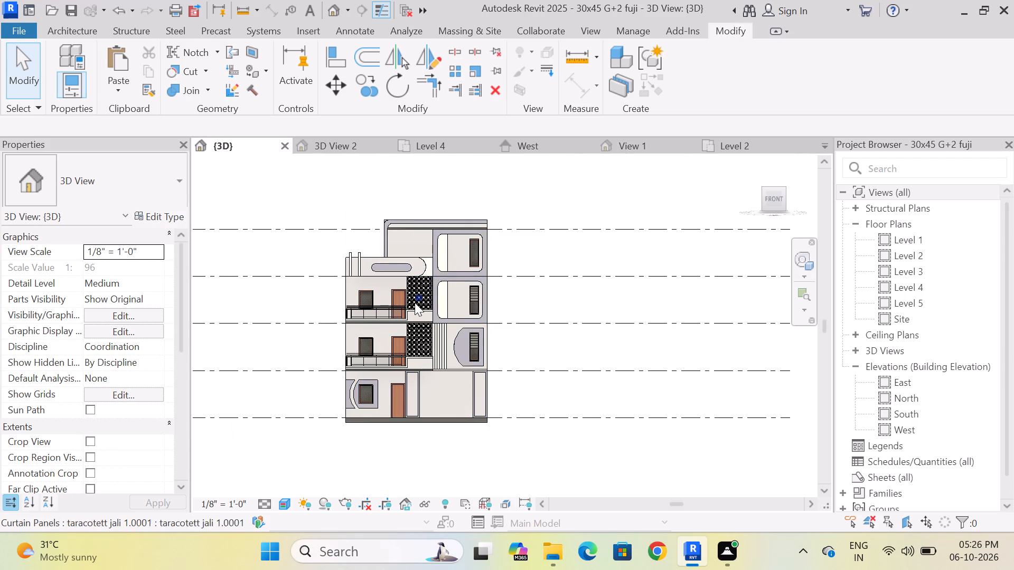
Reopen the in-place generic model containing the facade extrusions for editing.
{"action": "middle_click_drag", "start_coordinate": [412, 305], "coordinate": [498, 320], "text": "shift"}
{"action": "scroll", "coordinate": [447, 221], "scroll_direction": "up", "scroll_amount": 3}
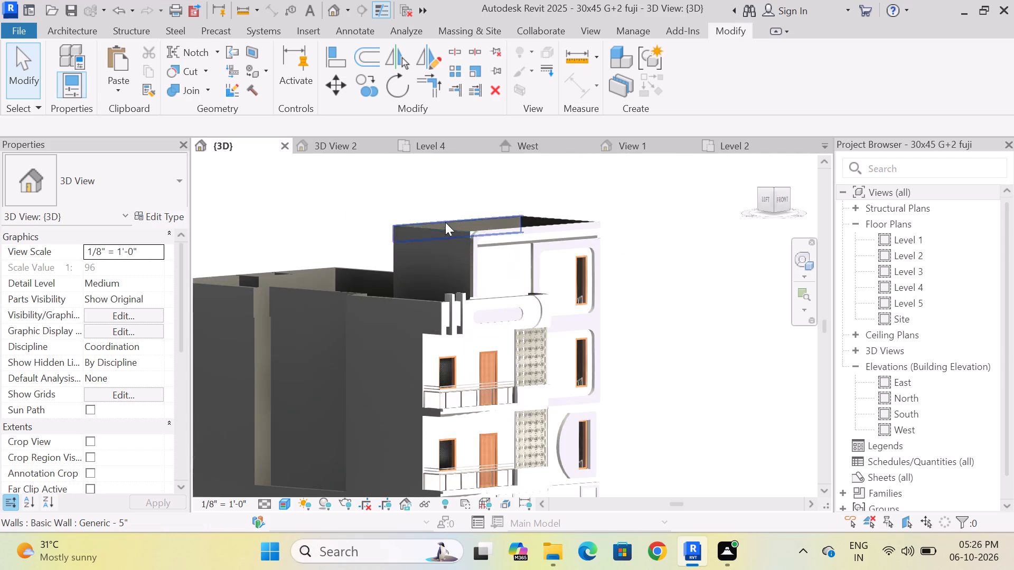
{"action": "scroll", "coordinate": [445, 222], "scroll_direction": "up", "scroll_amount": 3}
{"action": "left_click", "coordinate": [527, 234]}
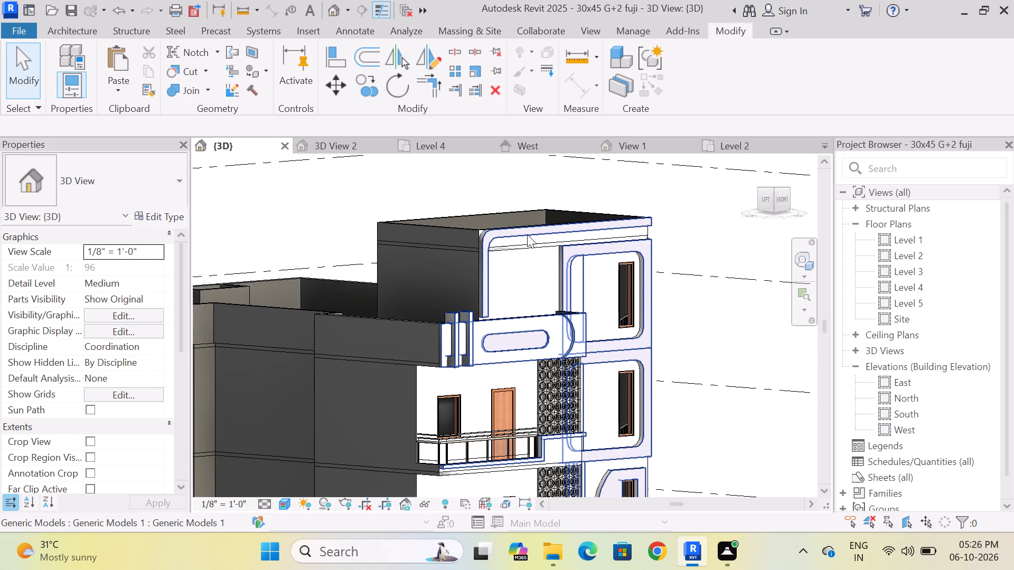
{"action": "left_click", "coordinate": [688, 76]}
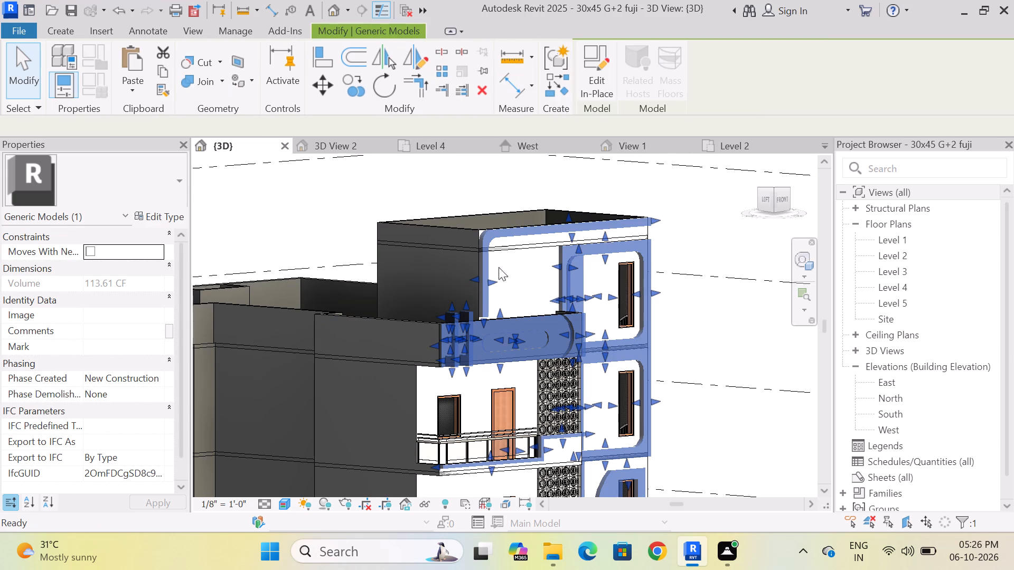
Set up a new extrusion with a depth of 6" on the left side wall of the top-floor room.
{"action": "middle_click_drag", "start_coordinate": [440, 285], "coordinate": [510, 279], "text": "shift"}
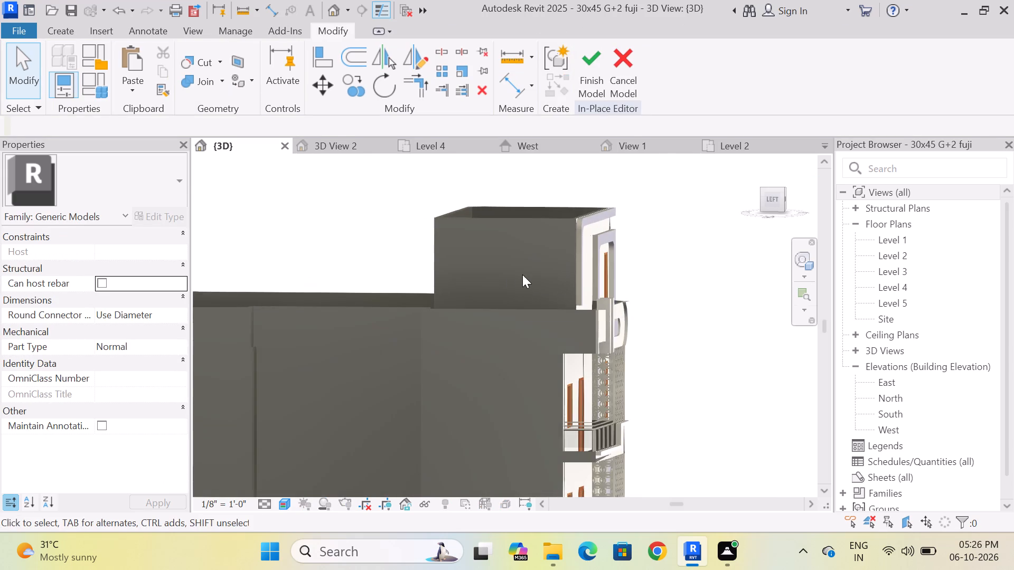
{"action": "left_click", "coordinate": [773, 201]}
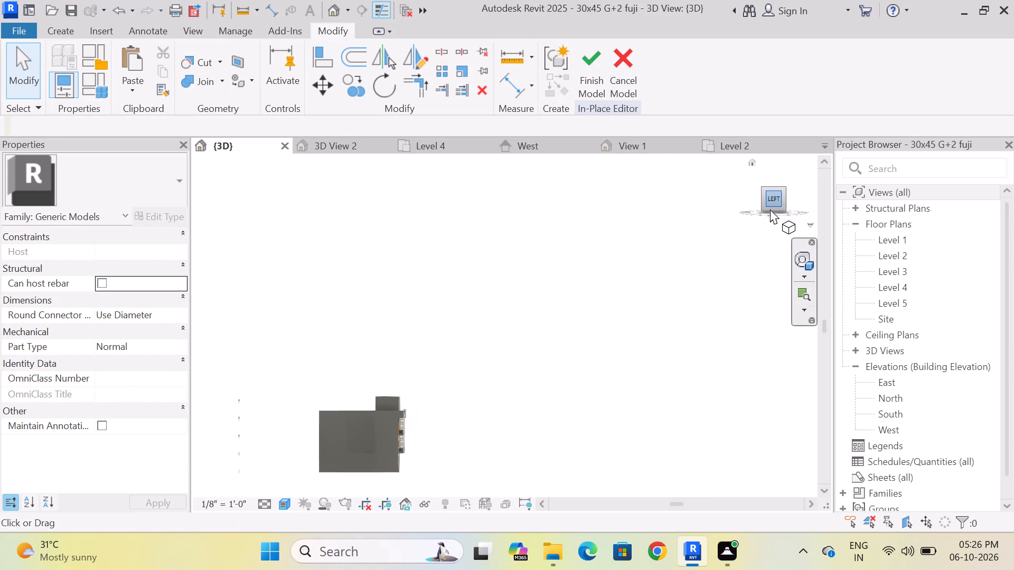
{"action": "scroll", "coordinate": [514, 321], "scroll_direction": "up", "scroll_amount": 10}
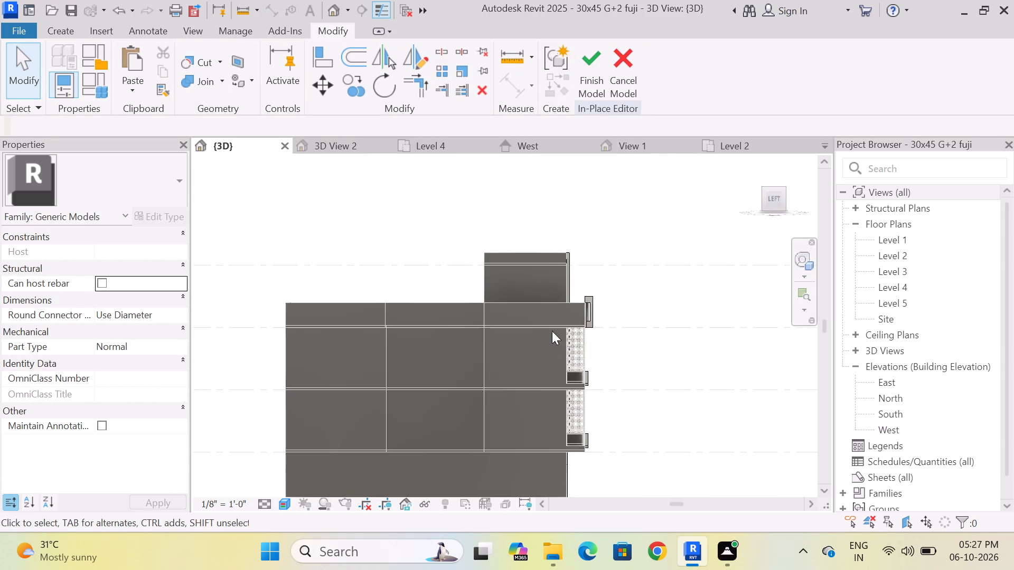
{"action": "scroll", "coordinate": [547, 252], "scroll_direction": "up", "scroll_amount": 7}
{"action": "left_click", "coordinate": [67, 28]}
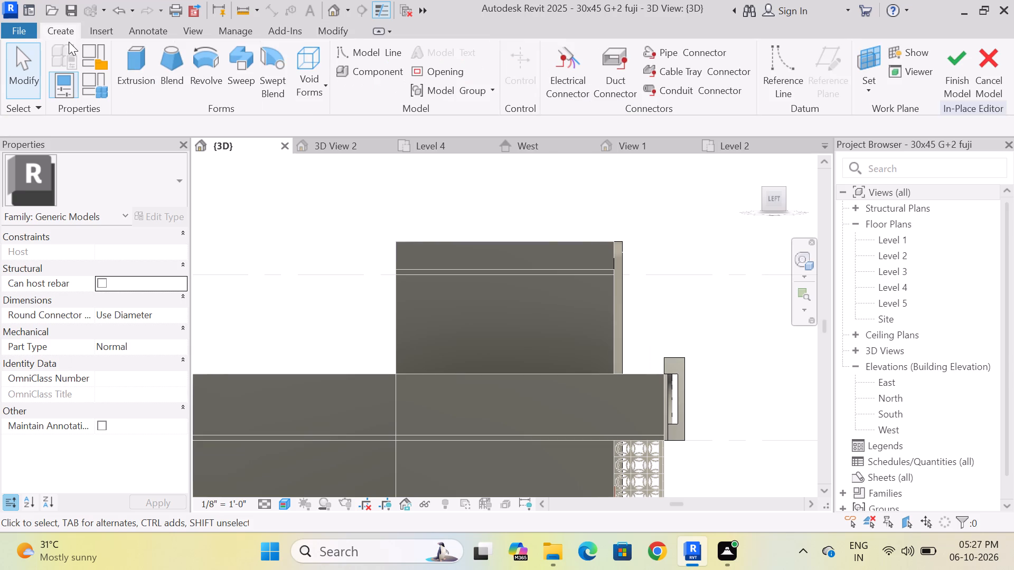
{"action": "left_click", "coordinate": [137, 64]}
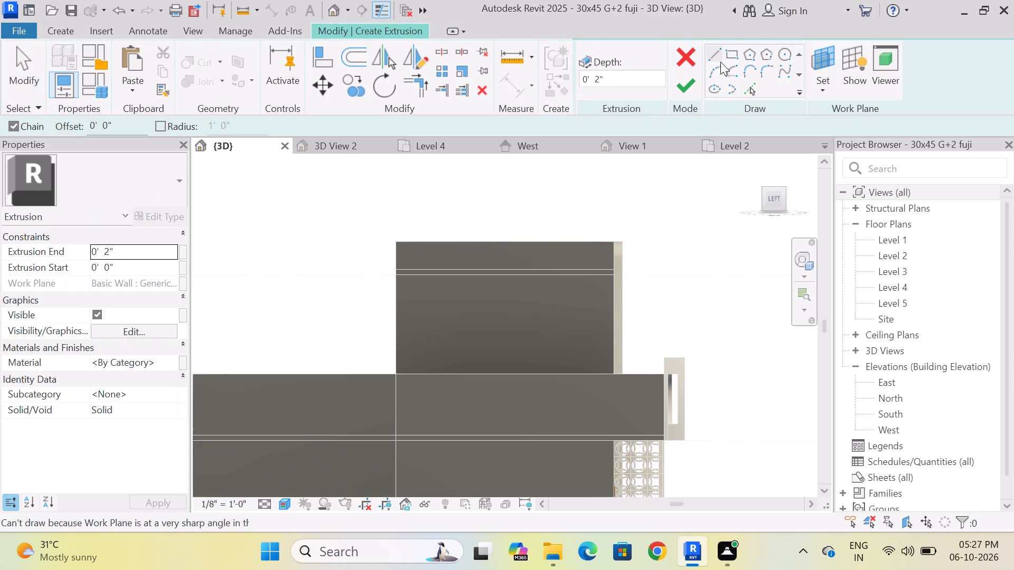
{"action": "left_click", "coordinate": [731, 54]}
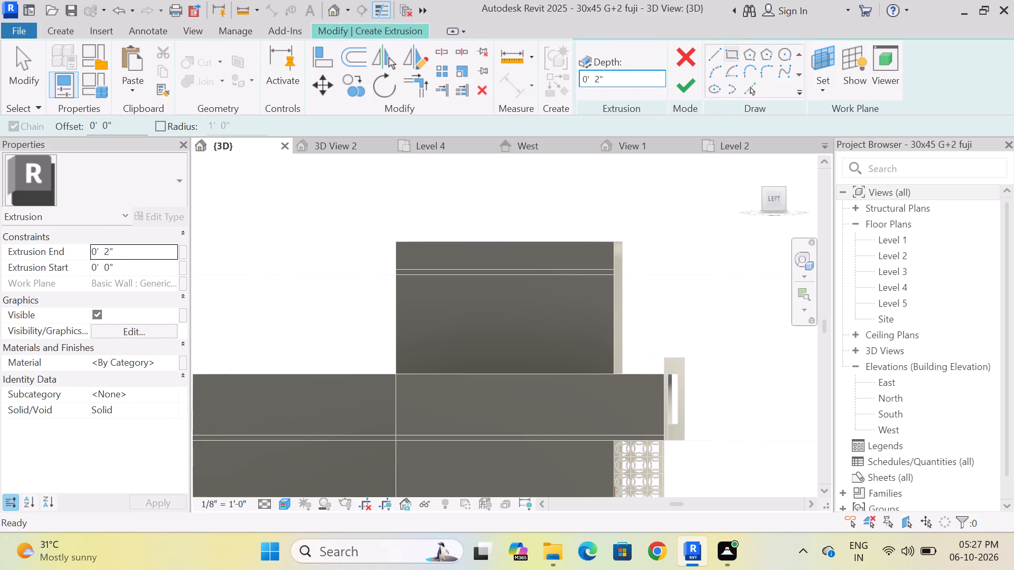
{"action": "left_click", "coordinate": [634, 79]}
{"action": "key", "text": "BackSpace"}
{"action": "type", "text": "6\""}
{"action": "key", "text": "Return"}
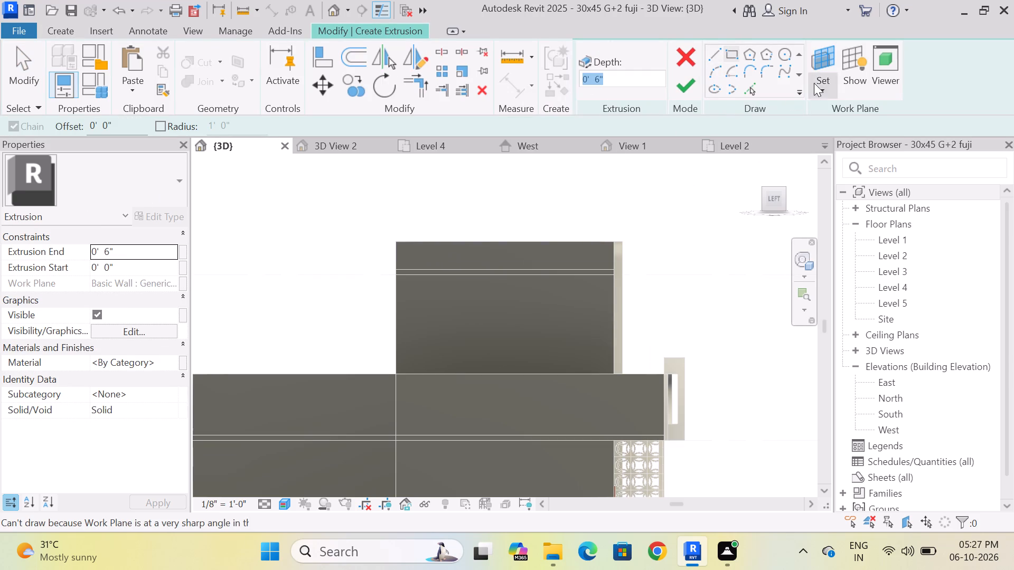
{"action": "left_click", "coordinate": [819, 68]}
{"action": "left_click", "coordinate": [378, 292]}
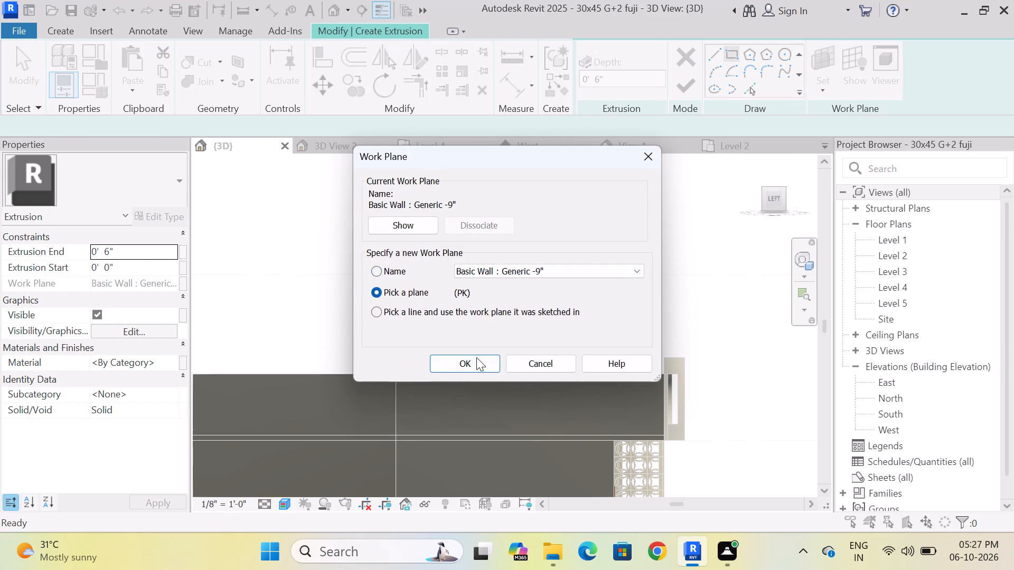
{"action": "left_click", "coordinate": [477, 358]}
{"action": "left_click", "coordinate": [515, 262]}
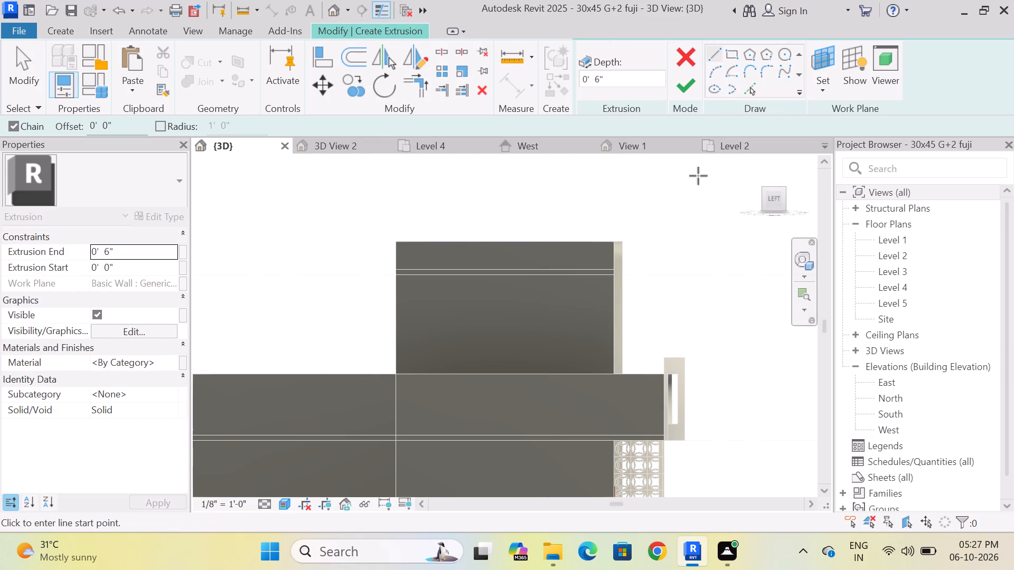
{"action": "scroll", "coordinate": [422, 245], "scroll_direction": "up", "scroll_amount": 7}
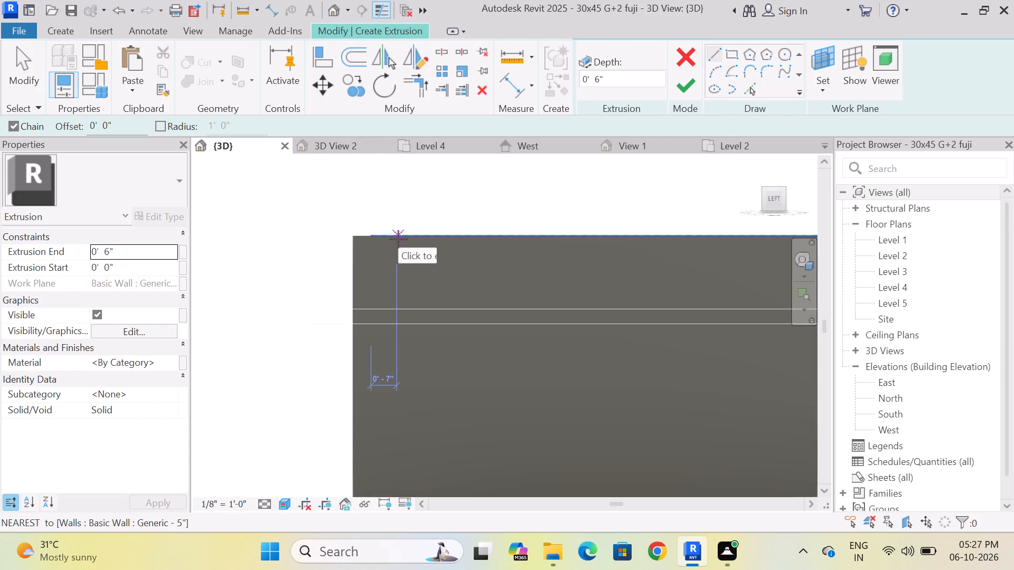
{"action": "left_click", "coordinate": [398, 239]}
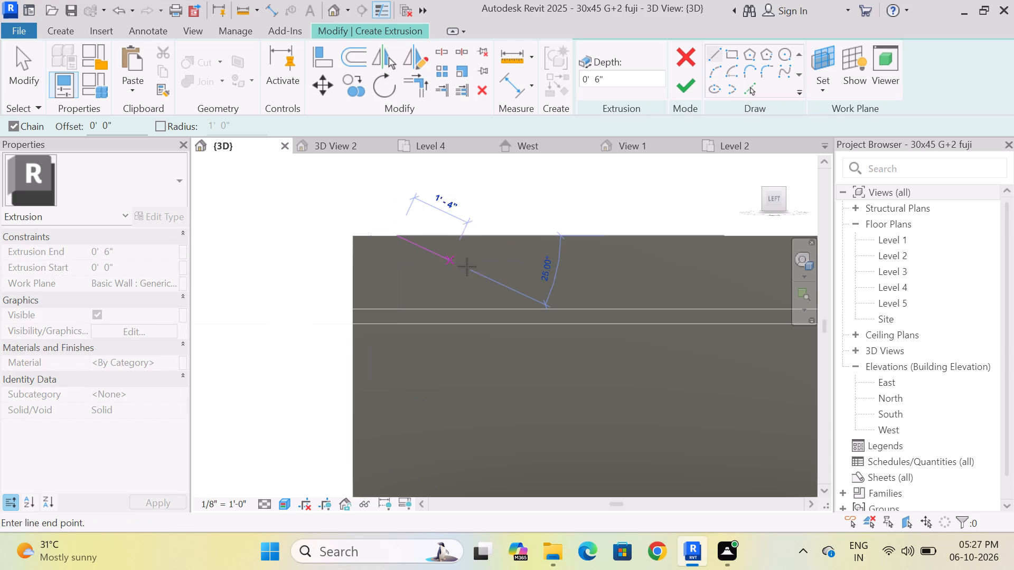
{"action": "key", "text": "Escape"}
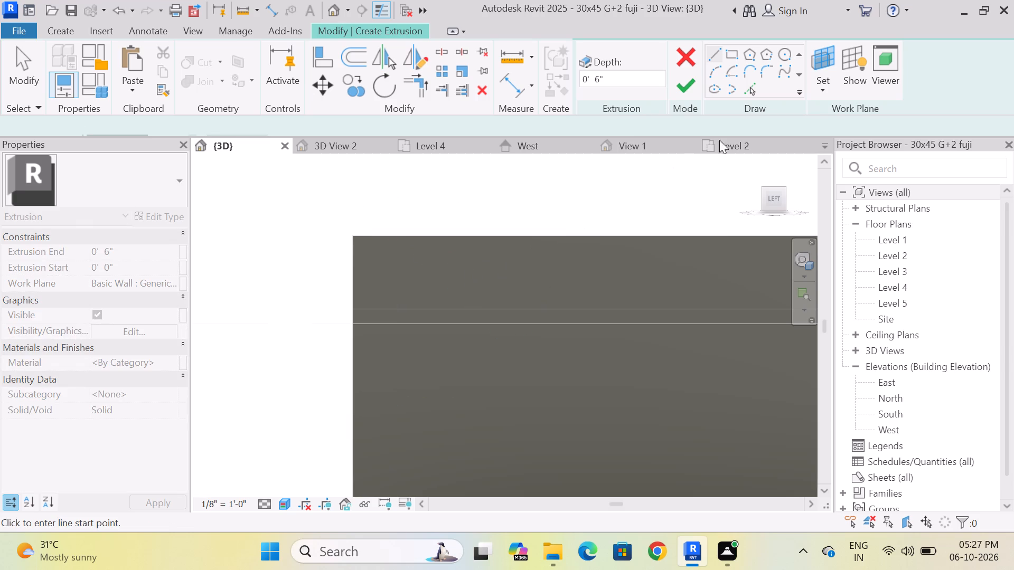
Sketch a rectangle about 10'-5" long just below the top edge of the top-floor side wall, using an 8" inward offset.
{"action": "left_click", "coordinate": [734, 61]}
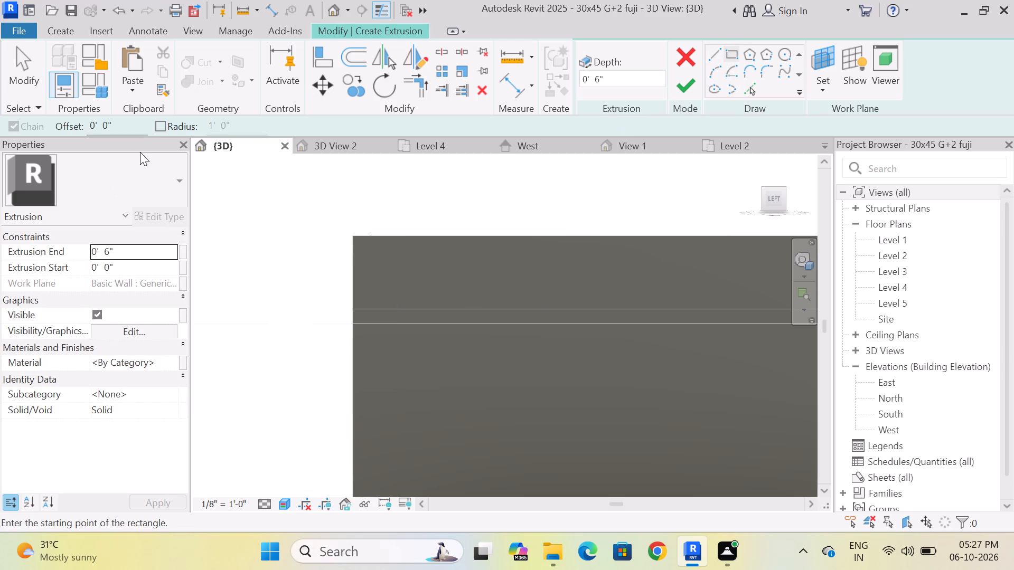
{"action": "left_click", "coordinate": [131, 129]}
{"action": "key", "text": "BackSpace"}
{"action": "key", "text": "BackSpace"}
{"action": "key", "text": "BackSpace"}
{"action": "key", "text": "BackSpace"}
{"action": "key", "text": "BackSpace"}
{"action": "key", "text": "BackSpace"}
{"action": "key", "text": "BackSpace"}
{"action": "key", "text": "BackSpace"}
{"action": "key", "text": "BackSpace"}
{"action": "key", "text": "BackSpace"}
{"action": "key", "text": "BackSpace"}
{"action": "key", "text": "BackSpace"}
{"action": "key", "text": "BackSpace"}
{"action": "key", "text": "BackSpace"}
{"action": "key", "text": "BackSpace"}
{"action": "key", "text": "8"}
{"action": "key", "text": "shift+quotedbl"}
{"action": "key", "text": "Return"}
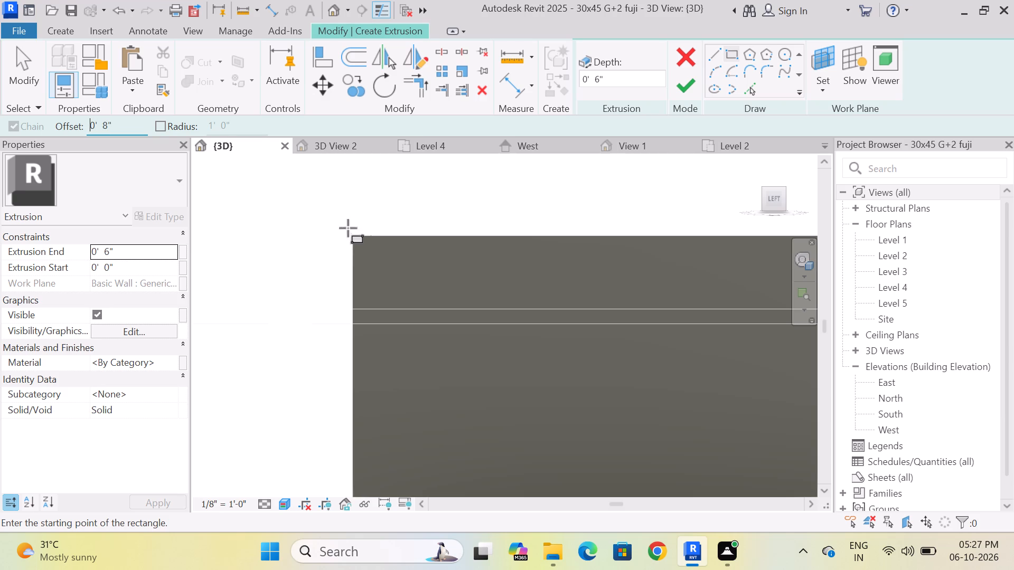
{"action": "left_click", "coordinate": [396, 239]}
{"action": "key", "text": "space"}
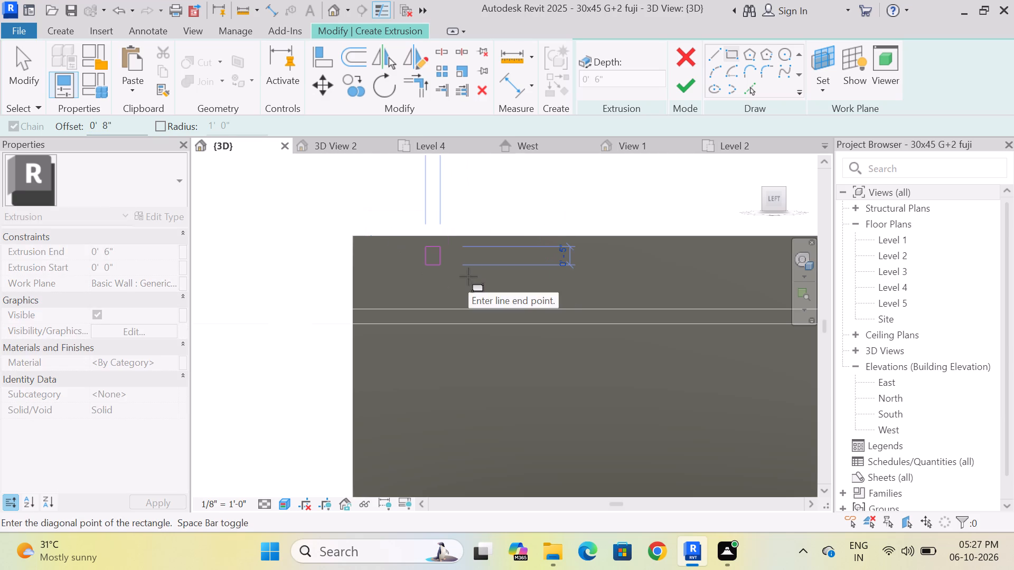
{"action": "scroll", "coordinate": [520, 275], "scroll_direction": "down", "scroll_amount": 7}
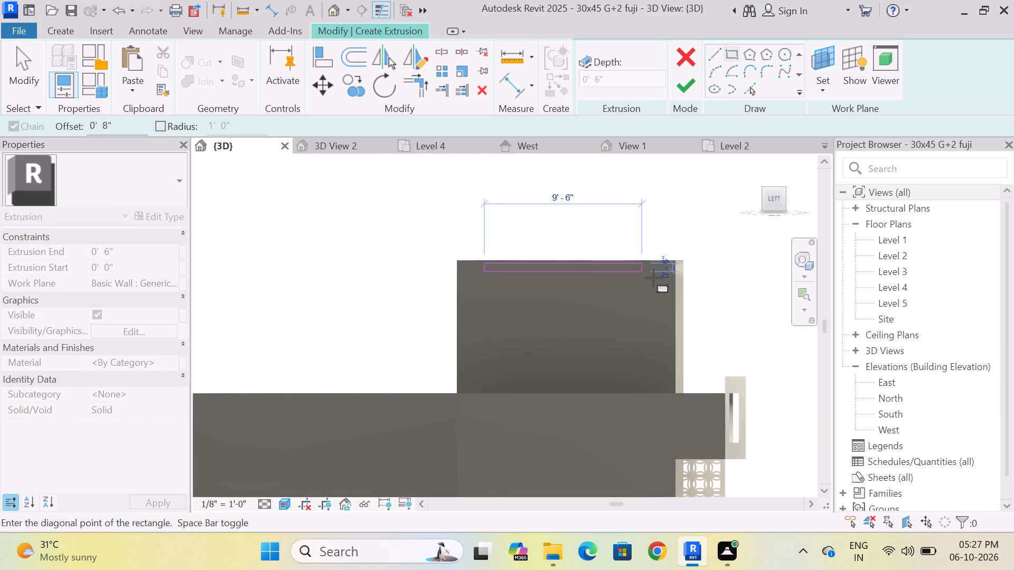
{"action": "scroll", "coordinate": [653, 278], "scroll_direction": "up", "scroll_amount": 4}
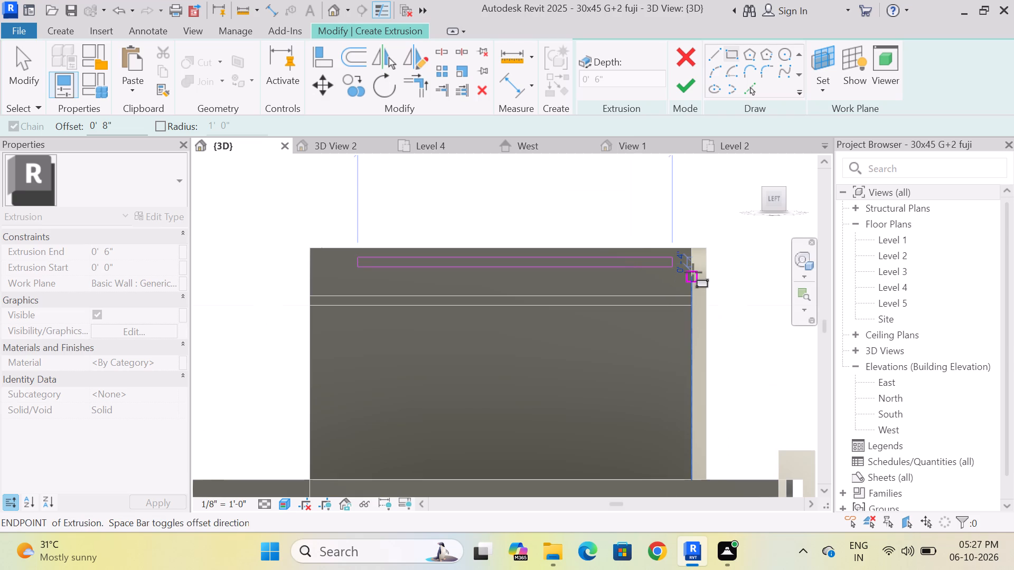
{"action": "scroll", "coordinate": [684, 273], "scroll_direction": "up", "scroll_amount": 2}
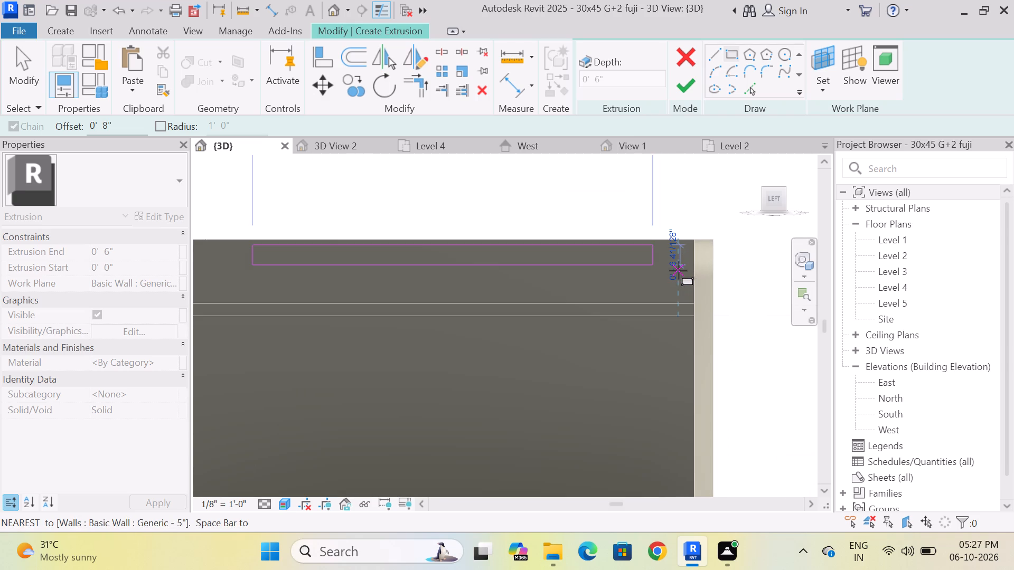
{"action": "left_click", "coordinate": [678, 270]}
{"action": "key", "text": "Escape"}
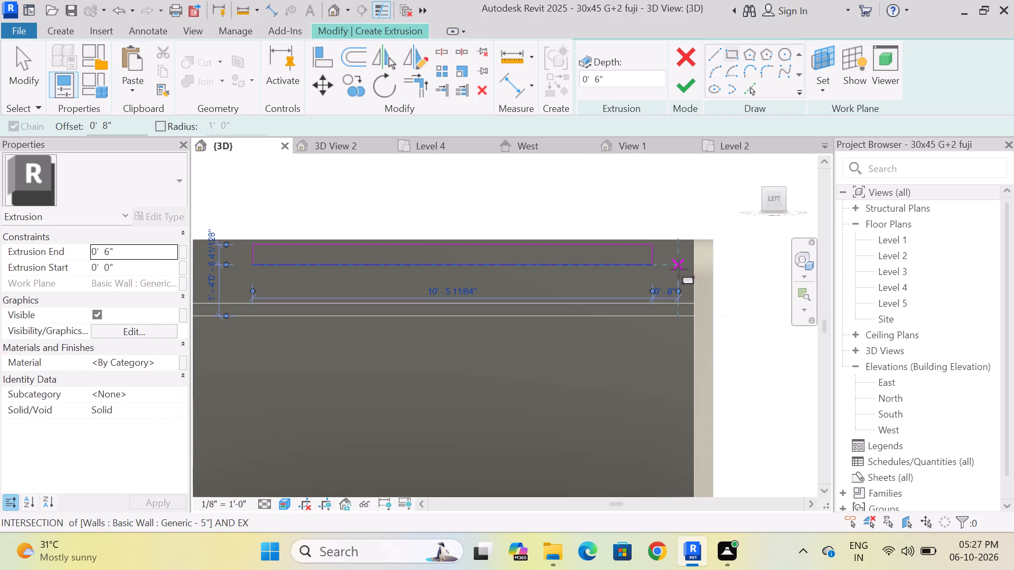
{"action": "scroll", "coordinate": [823, 214], "scroll_direction": "down", "scroll_amount": 3}
{"action": "key", "text": "Escape"}
{"action": "scroll", "coordinate": [565, 190], "scroll_direction": "down", "scroll_amount": 4}
{"action": "scroll", "coordinate": [465, 244], "scroll_direction": "up", "scroll_amount": 2}
{"action": "scroll", "coordinate": [463, 244], "scroll_direction": "down", "scroll_amount": 2}
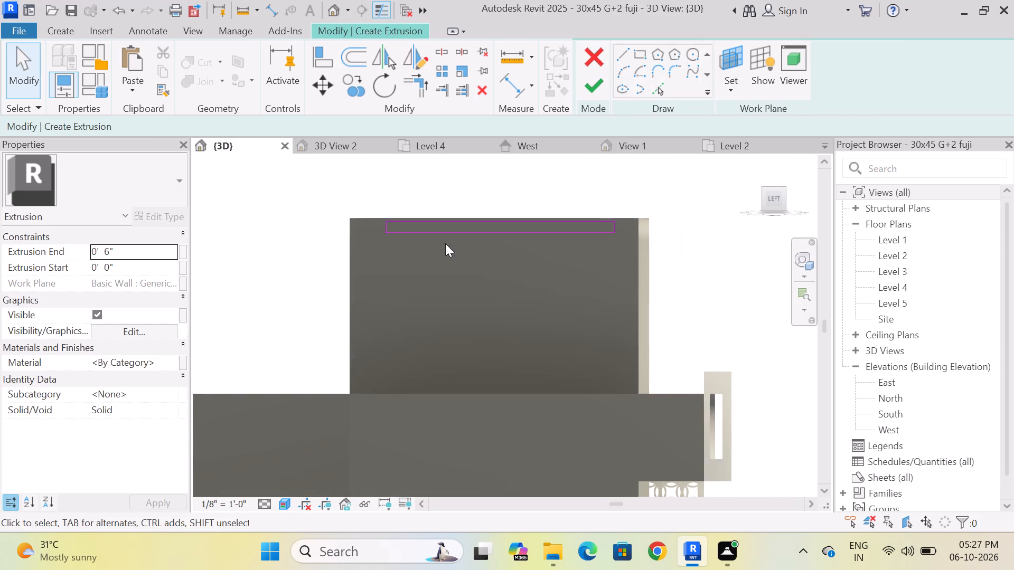
Extend the rectangle's rear end toward the back edge of the top-floor side wall, making it about 11'-6" long.
{"action": "scroll", "coordinate": [371, 226], "scroll_direction": "up", "scroll_amount": 6}
{"action": "key", "text": "Escape"}
{"action": "left_click_drag", "start_coordinate": [405, 224], "coordinate": [376, 226]}
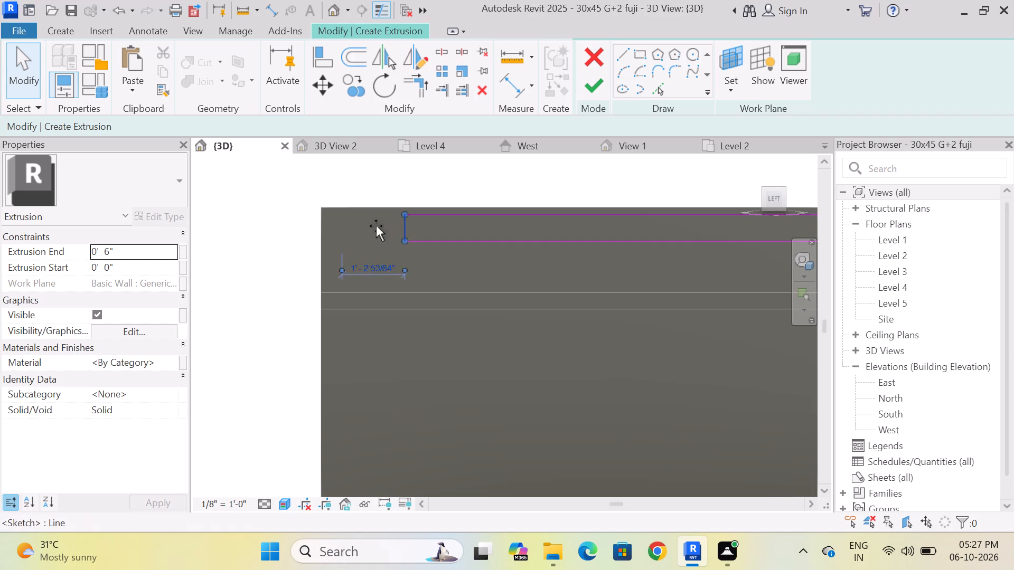
{"action": "left_click_drag", "start_coordinate": [376, 226], "coordinate": [352, 221]}
{"action": "scroll", "coordinate": [362, 228], "scroll_direction": "down", "scroll_amount": 2}
{"action": "scroll", "coordinate": [539, 235], "scroll_direction": "up", "scroll_amount": 3}
{"action": "key", "text": "Escape"}
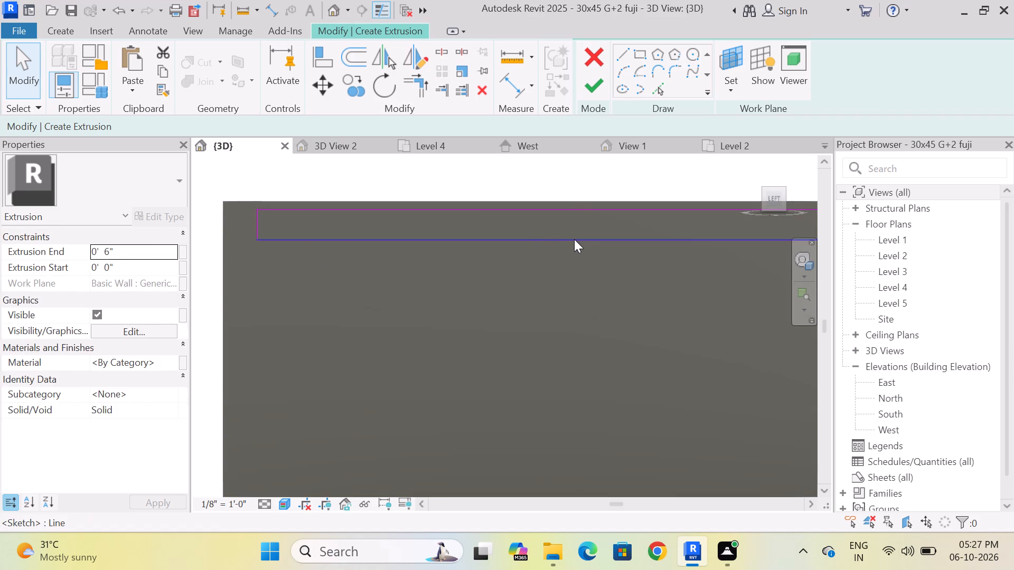
Move the rectangle's bottom and top edges down to place it slightly lower on the wall, and finish the extrusion sketch.
{"action": "left_click_drag", "start_coordinate": [575, 238], "coordinate": [576, 266]}
{"action": "key", "text": "Escape"}
{"action": "left_click_drag", "start_coordinate": [577, 211], "coordinate": [580, 217]}
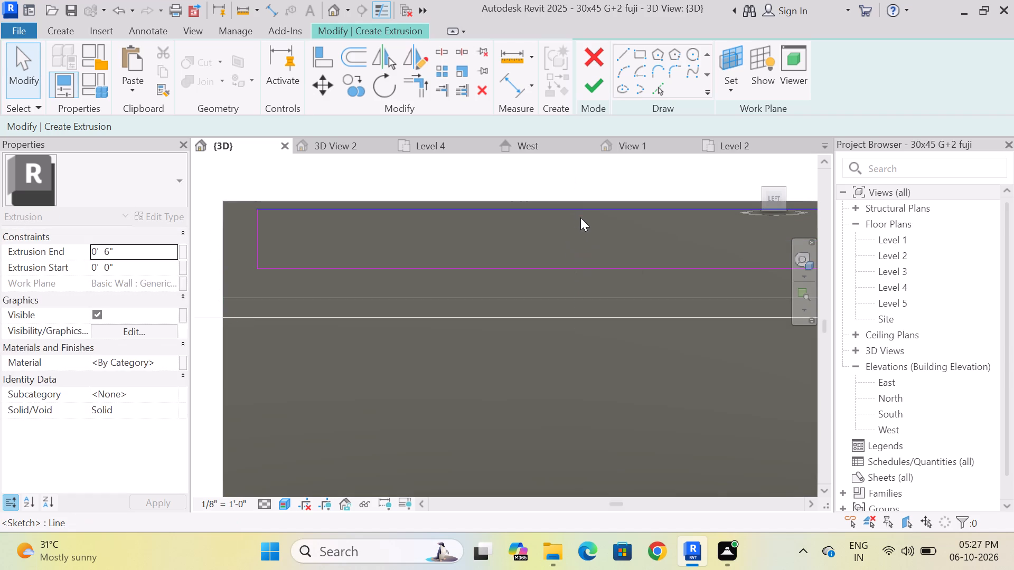
{"action": "left_click_drag", "start_coordinate": [580, 217], "coordinate": [580, 237]}
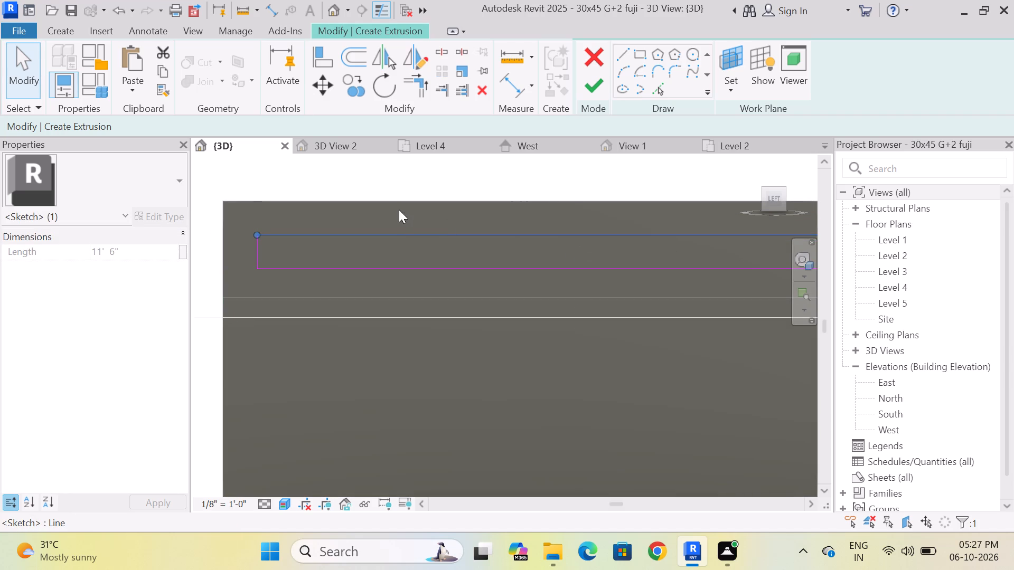
{"action": "scroll", "coordinate": [585, 215], "scroll_direction": "up", "scroll_amount": 3}
{"action": "left_click_drag", "start_coordinate": [587, 242], "coordinate": [585, 230]}
{"action": "left_click_drag", "start_coordinate": [583, 244], "coordinate": [581, 227]}
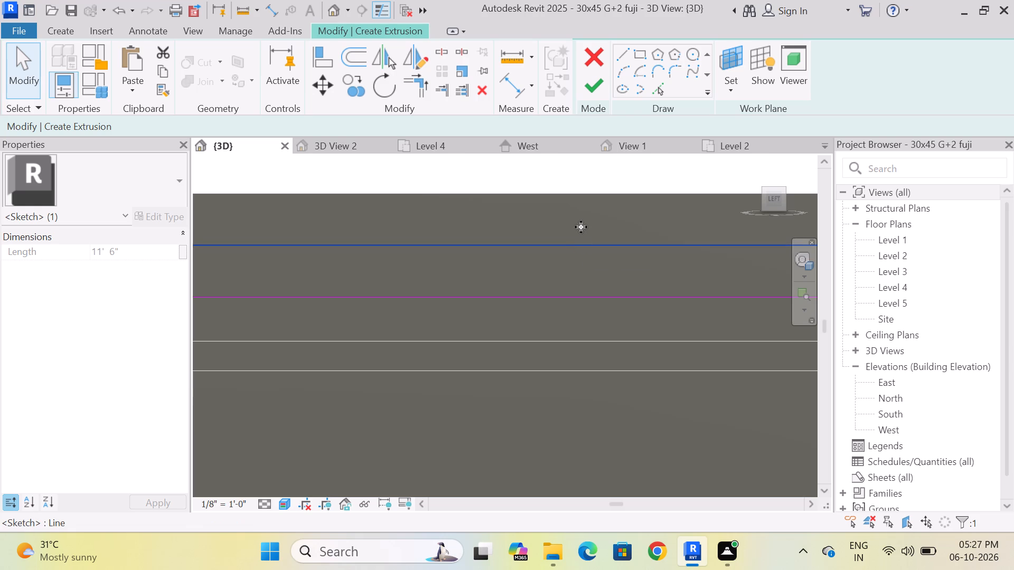
{"action": "left_click_drag", "start_coordinate": [581, 227], "coordinate": [581, 225]}
{"action": "key", "text": "Escape"}
{"action": "scroll", "coordinate": [425, 193], "scroll_direction": "down", "scroll_amount": 7}
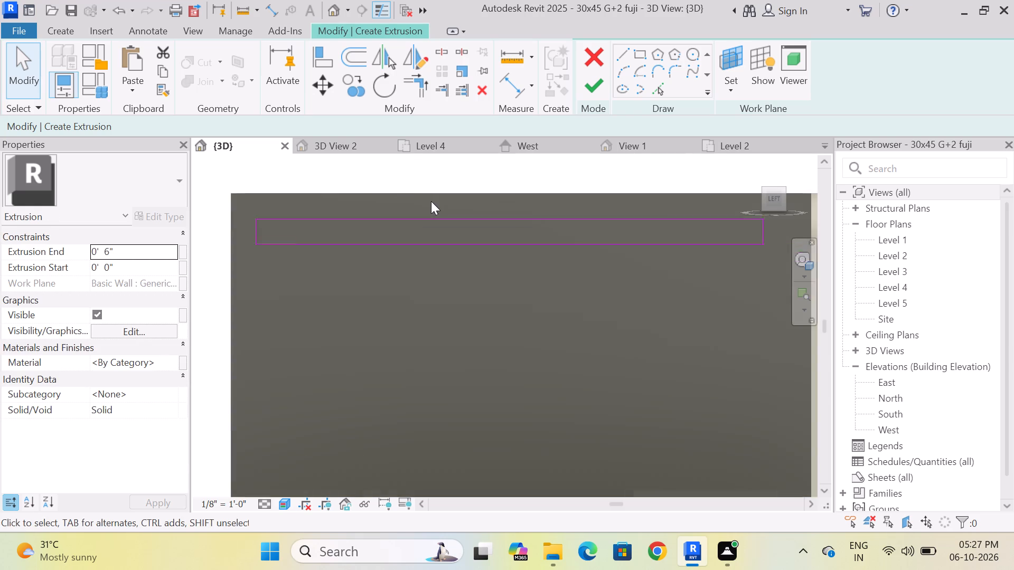
{"action": "scroll", "coordinate": [431, 201], "scroll_direction": "down", "scroll_amount": 5}
{"action": "scroll", "coordinate": [461, 234], "scroll_direction": "up", "scroll_amount": 1}
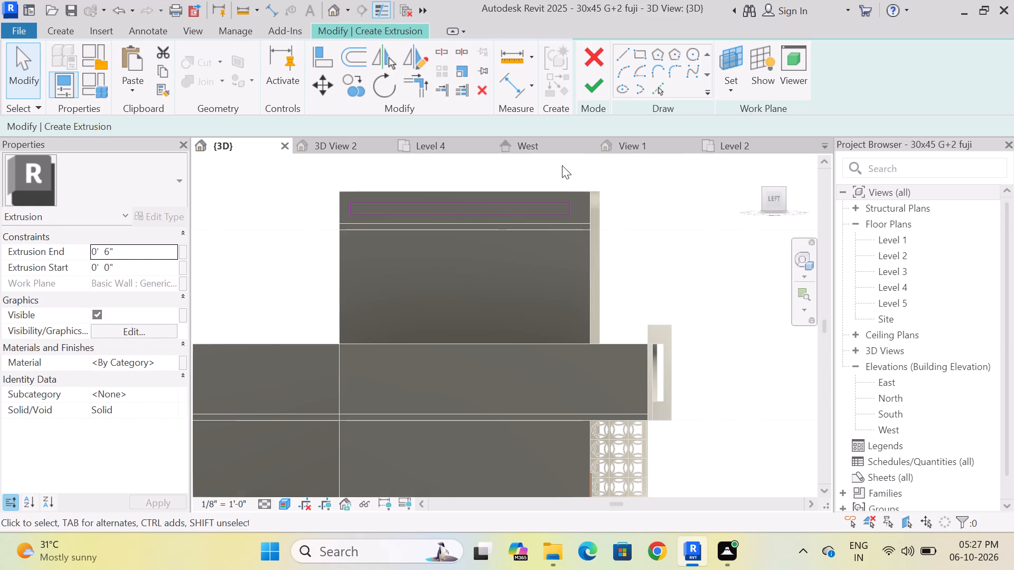
{"action": "left_click", "coordinate": [594, 91]}
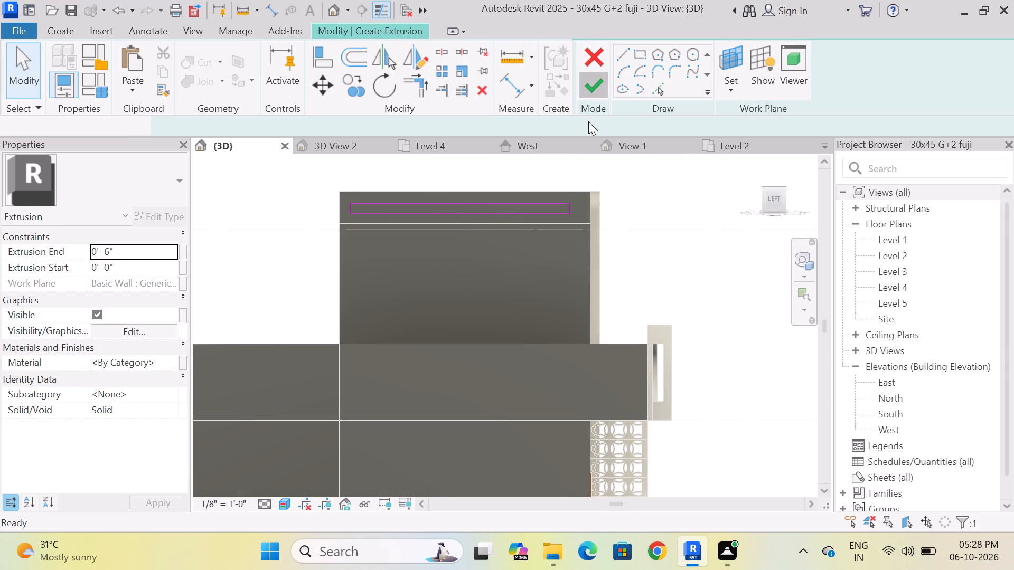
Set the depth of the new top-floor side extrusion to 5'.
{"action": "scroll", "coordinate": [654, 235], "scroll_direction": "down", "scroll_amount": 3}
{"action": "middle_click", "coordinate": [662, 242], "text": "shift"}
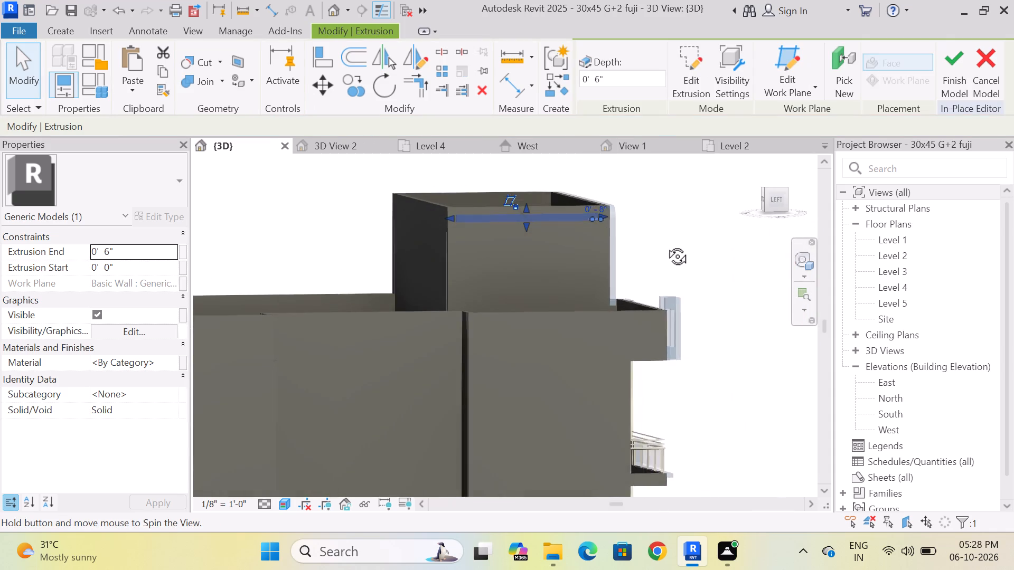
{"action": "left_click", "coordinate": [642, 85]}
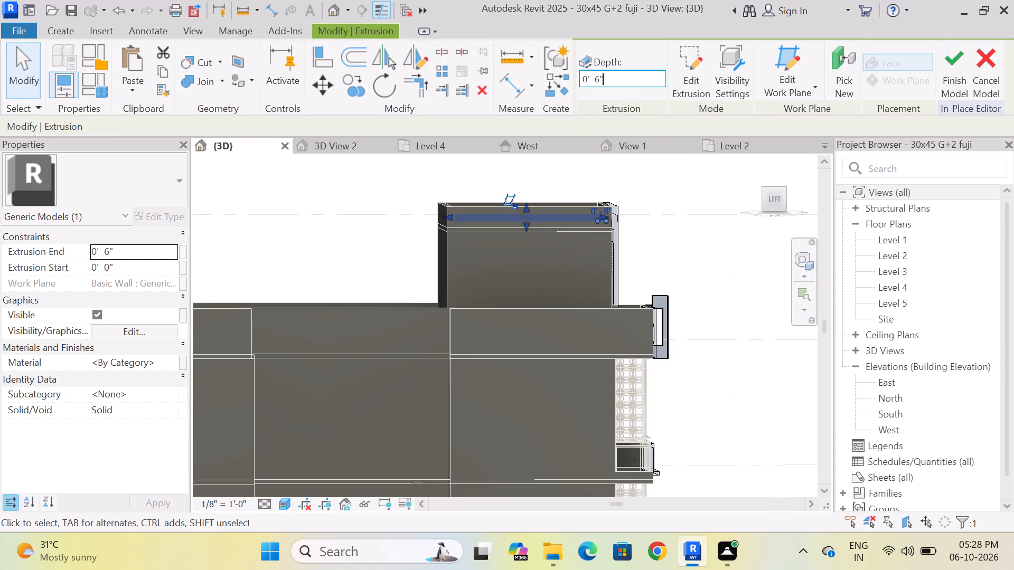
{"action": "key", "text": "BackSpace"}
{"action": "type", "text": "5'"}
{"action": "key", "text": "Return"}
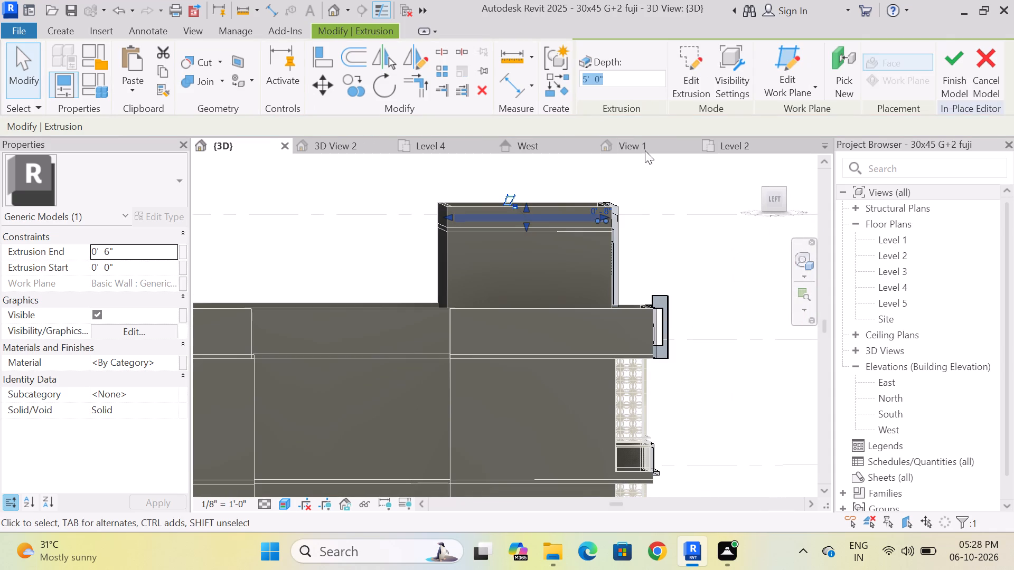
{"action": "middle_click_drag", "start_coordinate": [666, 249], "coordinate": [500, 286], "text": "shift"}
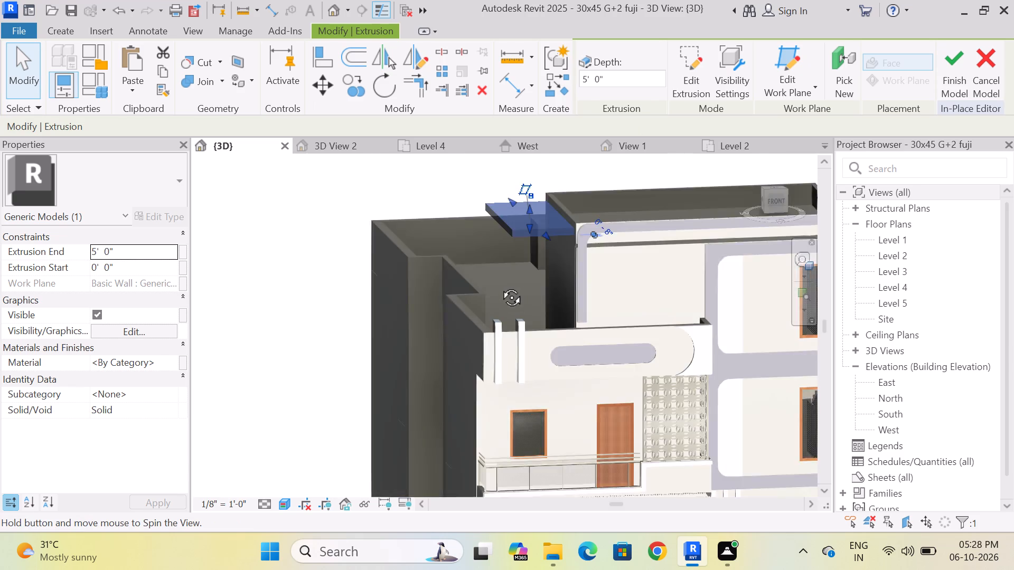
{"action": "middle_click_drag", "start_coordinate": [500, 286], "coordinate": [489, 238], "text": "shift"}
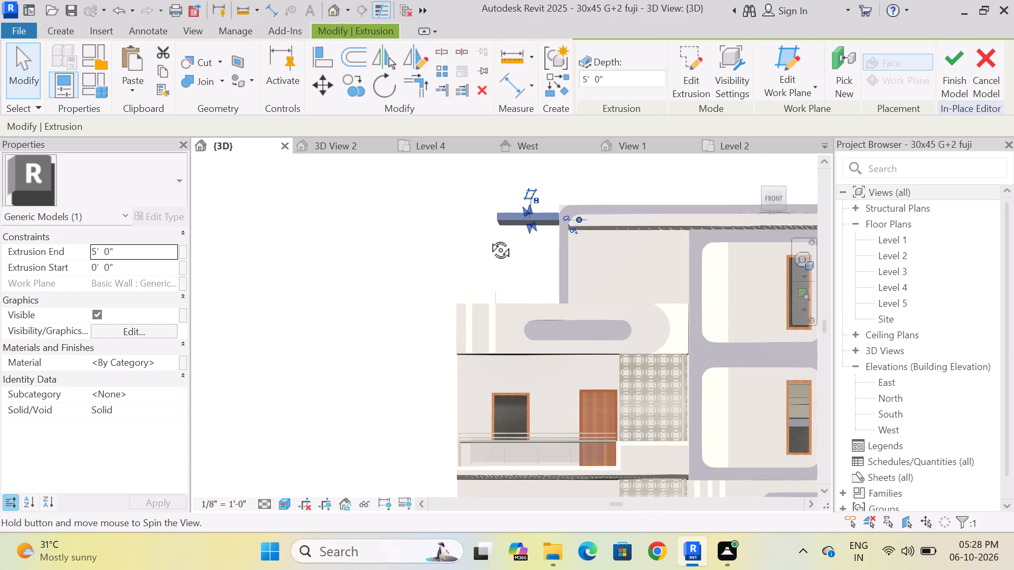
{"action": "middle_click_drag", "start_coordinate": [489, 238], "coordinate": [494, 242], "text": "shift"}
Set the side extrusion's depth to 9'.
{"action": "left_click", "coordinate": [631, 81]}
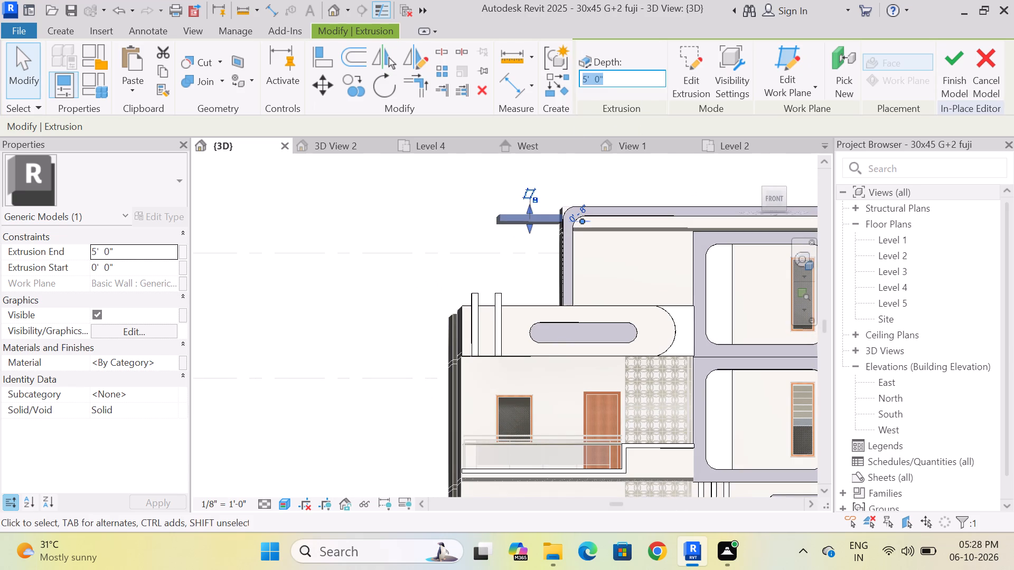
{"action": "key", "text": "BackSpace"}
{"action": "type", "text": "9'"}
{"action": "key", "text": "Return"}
Set the side extrusion's depth to 7'.
{"action": "left_click", "coordinate": [636, 85]}
{"action": "key", "text": "BackSpace"}
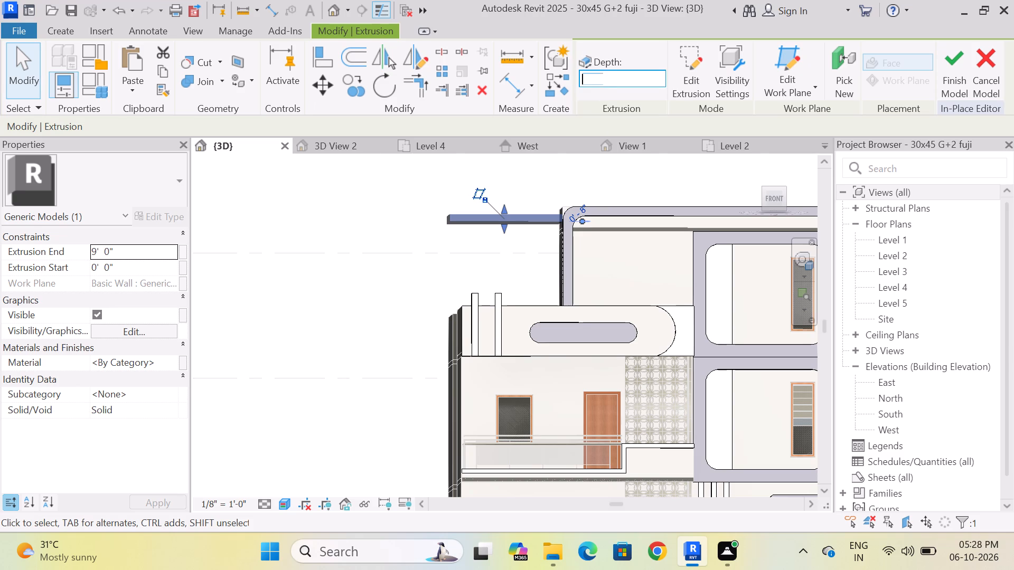
{"action": "key", "text": "BackSpace"}
{"action": "key", "text": "7"}
{"action": "key", "text": "apostrophe"}
{"action": "key", "text": "Return"}
Examine the projecting slab beside the top-floor room from the front, side, above and below.
{"action": "middle_click_drag", "start_coordinate": [408, 302], "coordinate": [400, 339], "text": "shift"}
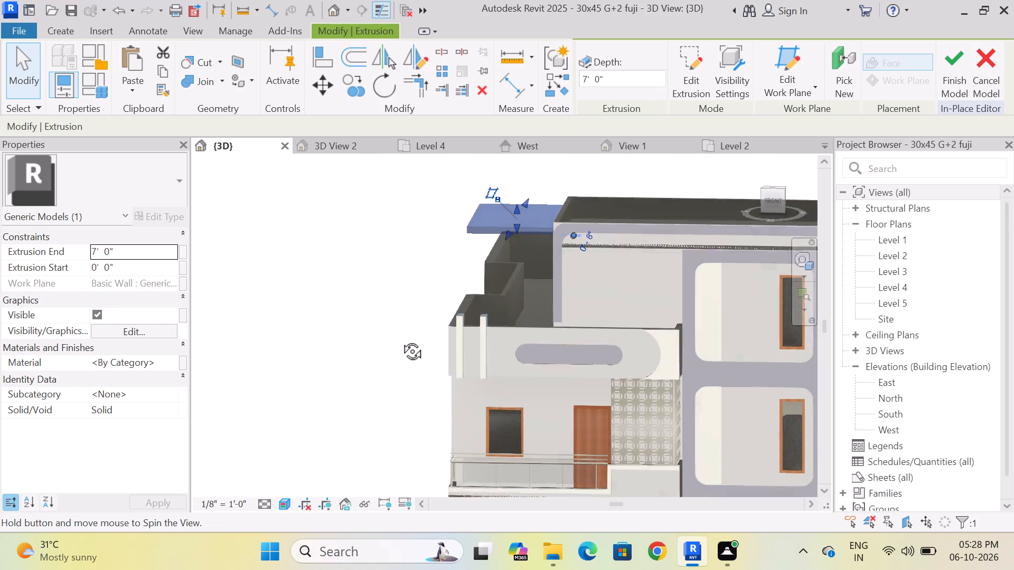
{"action": "middle_click_drag", "start_coordinate": [400, 339], "coordinate": [589, 406], "text": "shift"}
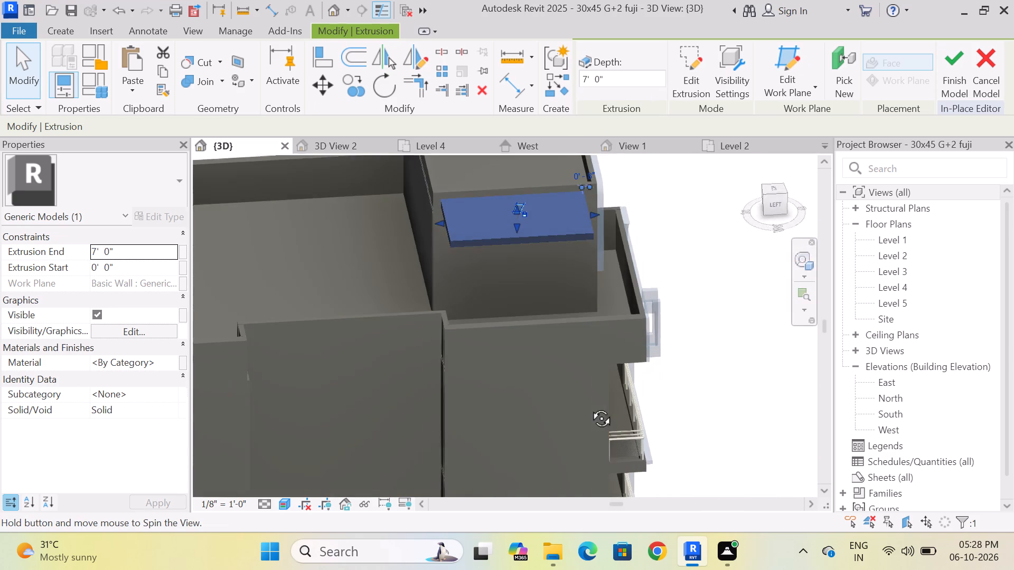
{"action": "middle_click_drag", "start_coordinate": [589, 406], "coordinate": [384, 560], "text": "shift"}
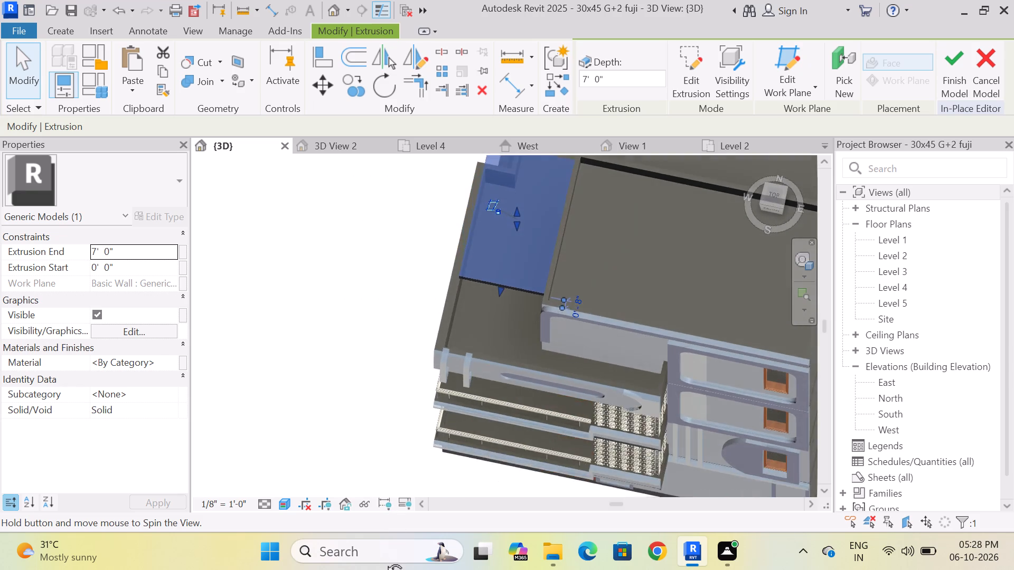
{"action": "middle_click_drag", "start_coordinate": [384, 560], "coordinate": [409, 275], "text": "shift"}
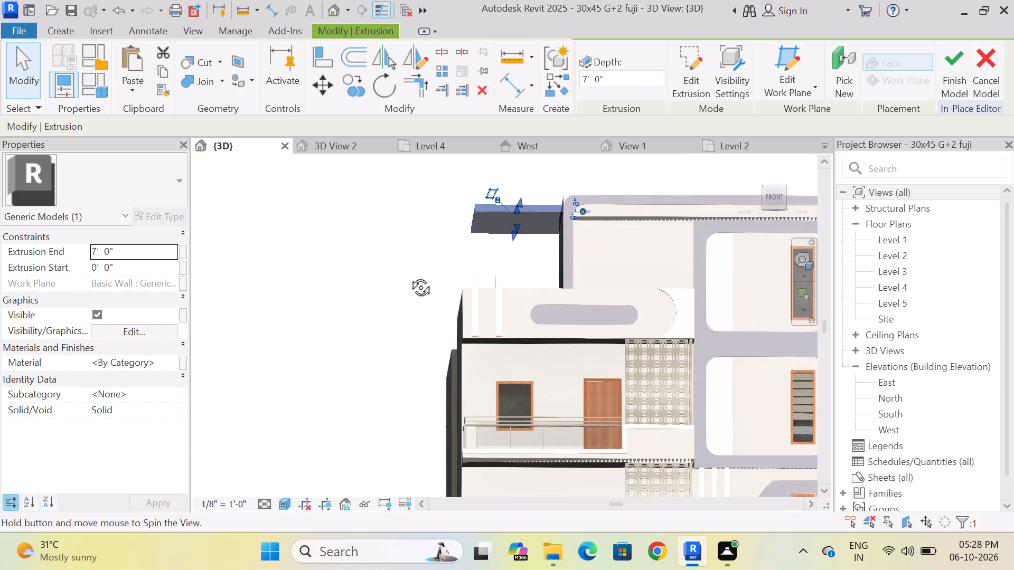
{"action": "middle_click_drag", "start_coordinate": [409, 275], "coordinate": [410, 277], "text": "shift"}
{"action": "key", "text": "Escape"}
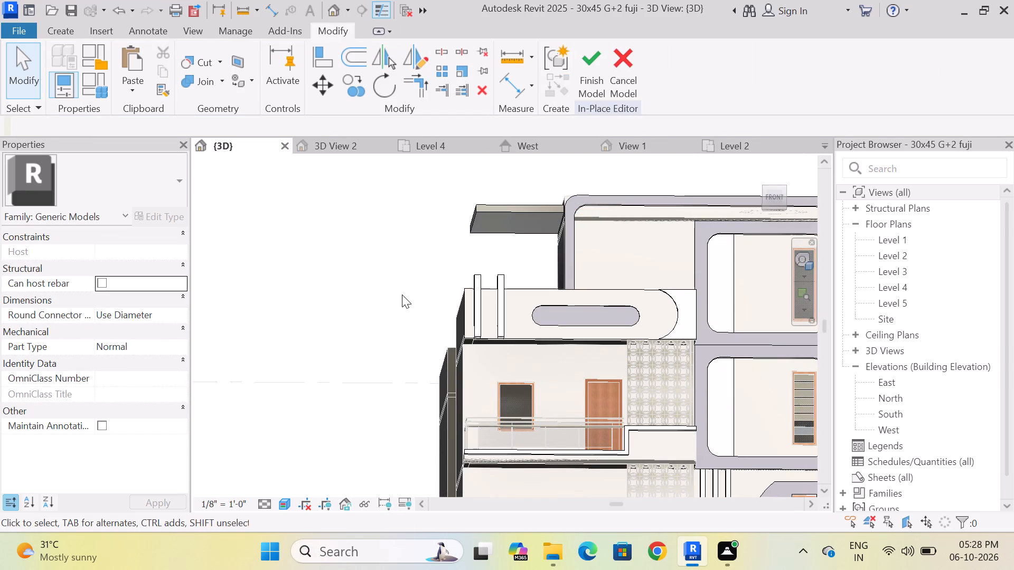
{"action": "middle_click_drag", "start_coordinate": [393, 291], "coordinate": [568, 387], "text": "shift"}
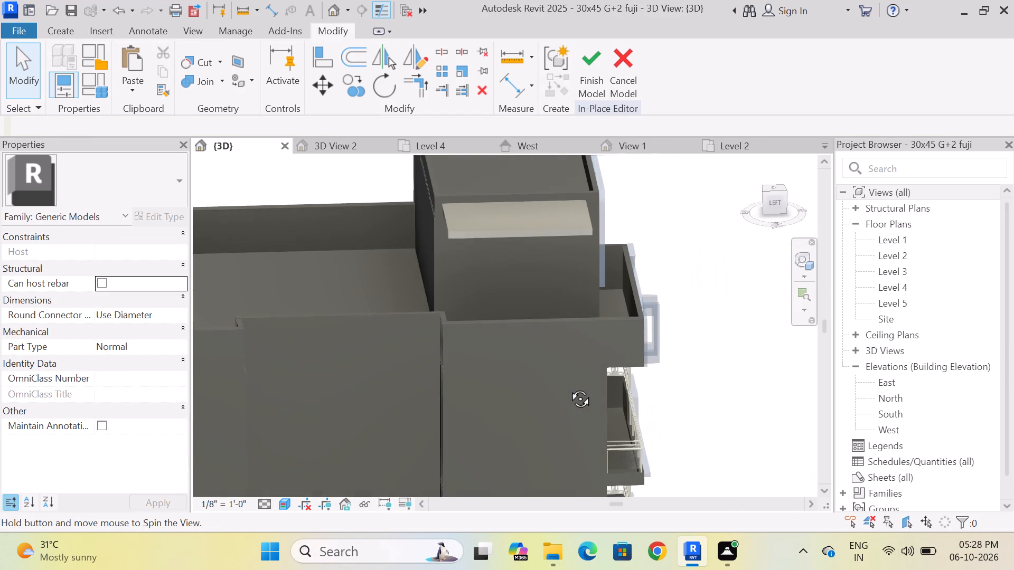
{"action": "middle_click_drag", "start_coordinate": [568, 387], "coordinate": [563, 204], "text": "shift"}
{"action": "scroll", "coordinate": [519, 207], "scroll_direction": "up", "scroll_amount": 3}
{"action": "scroll", "coordinate": [504, 268], "scroll_direction": "down", "scroll_amount": 3}
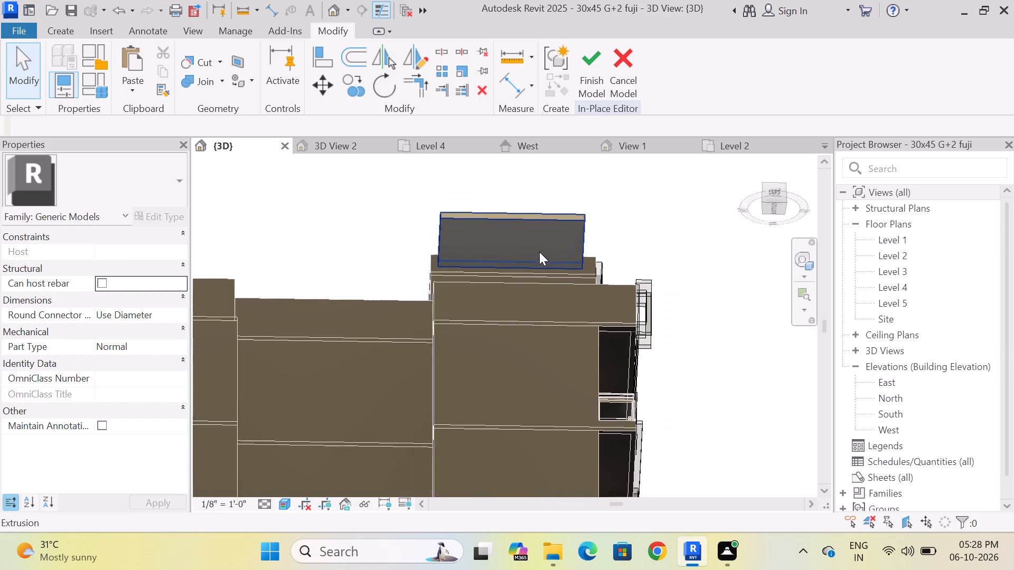
{"action": "middle_click_drag", "start_coordinate": [539, 254], "coordinate": [531, 471], "text": "shift"}
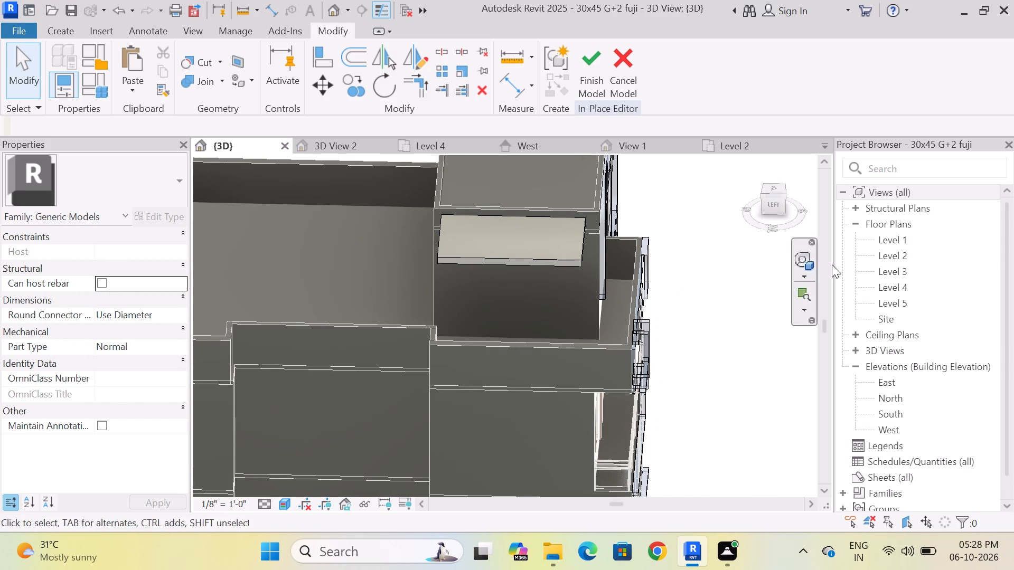
Open the Level 5 floor plan and examine the slab's outline against the surrounding walls.
{"action": "double_click", "coordinate": [899, 305]}
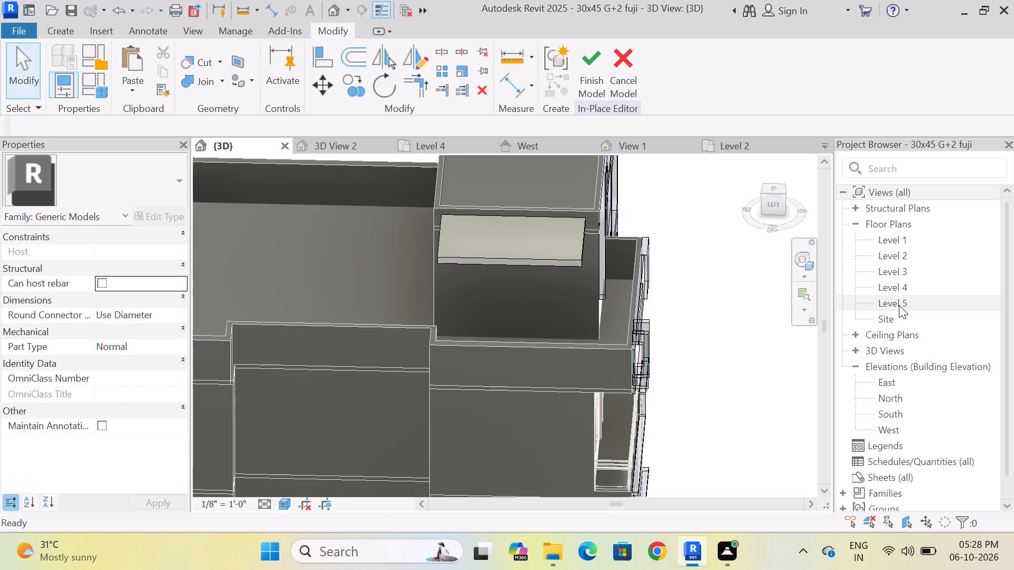
{"action": "scroll", "coordinate": [466, 341], "scroll_direction": "up", "scroll_amount": 4}
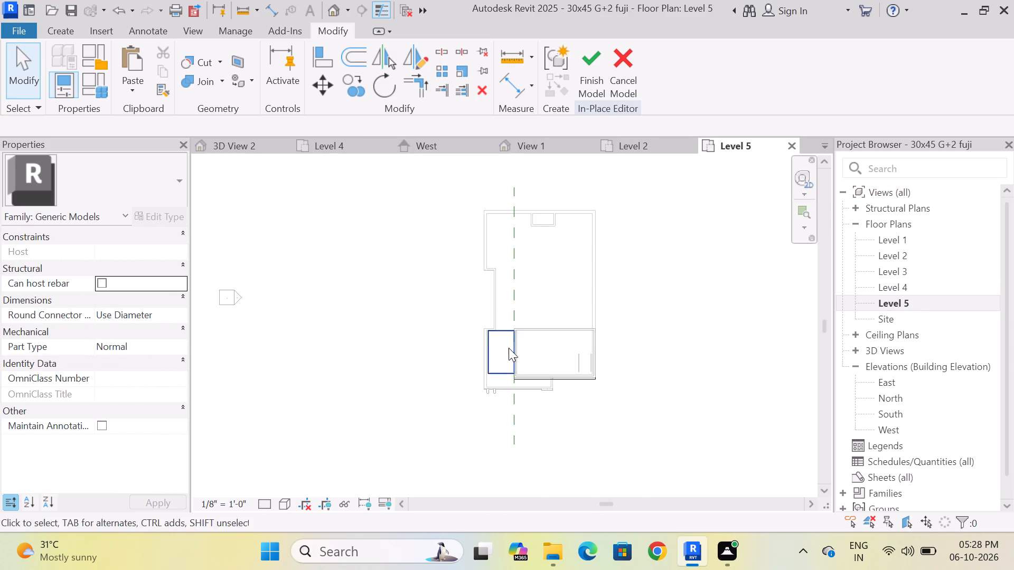
{"action": "scroll", "coordinate": [509, 348], "scroll_direction": "up", "scroll_amount": 2}
{"action": "scroll", "coordinate": [460, 349], "scroll_direction": "up", "scroll_amount": 8}
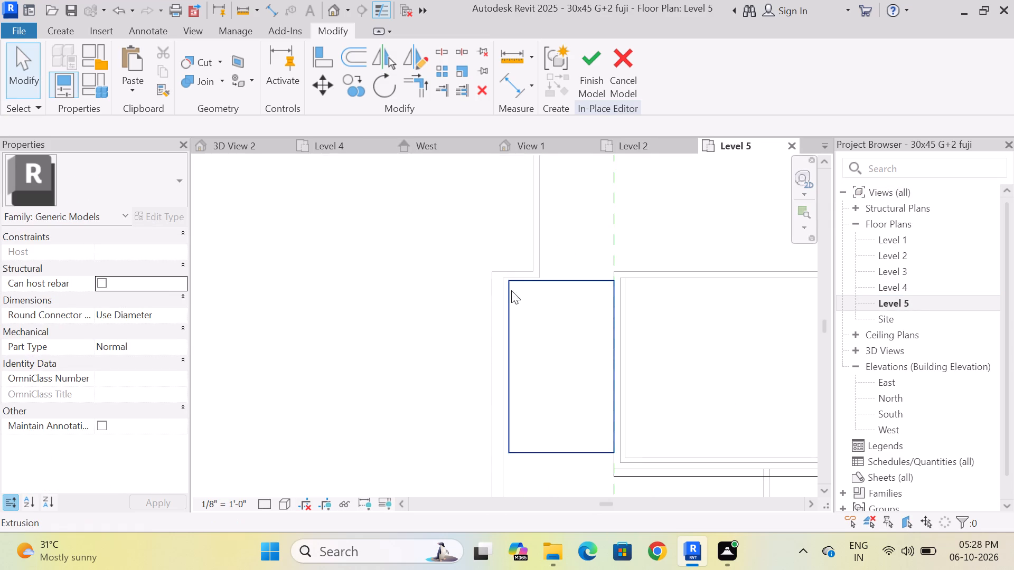
{"action": "scroll", "coordinate": [523, 273], "scroll_direction": "down", "scroll_amount": 3}
{"action": "scroll", "coordinate": [526, 316], "scroll_direction": "up", "scroll_amount": 3}
{"action": "scroll", "coordinate": [552, 234], "scroll_direction": "down", "scroll_amount": 8}
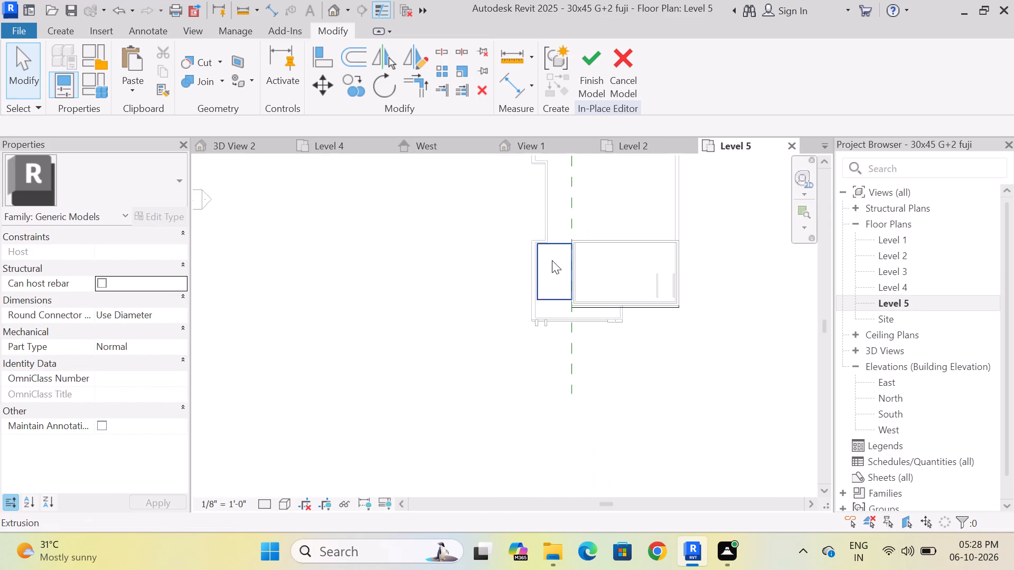
{"action": "scroll", "coordinate": [552, 271], "scroll_direction": "up", "scroll_amount": 3}
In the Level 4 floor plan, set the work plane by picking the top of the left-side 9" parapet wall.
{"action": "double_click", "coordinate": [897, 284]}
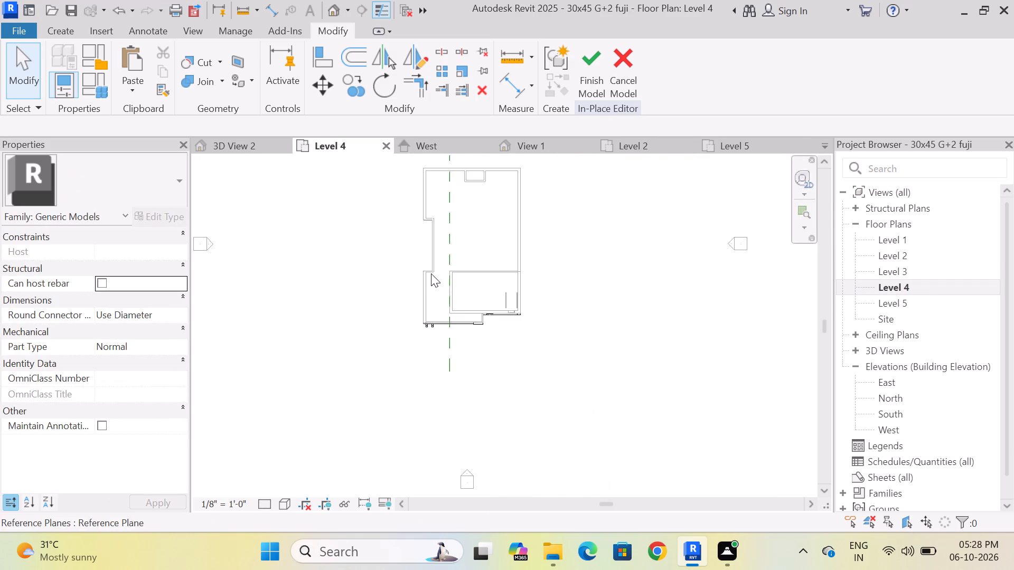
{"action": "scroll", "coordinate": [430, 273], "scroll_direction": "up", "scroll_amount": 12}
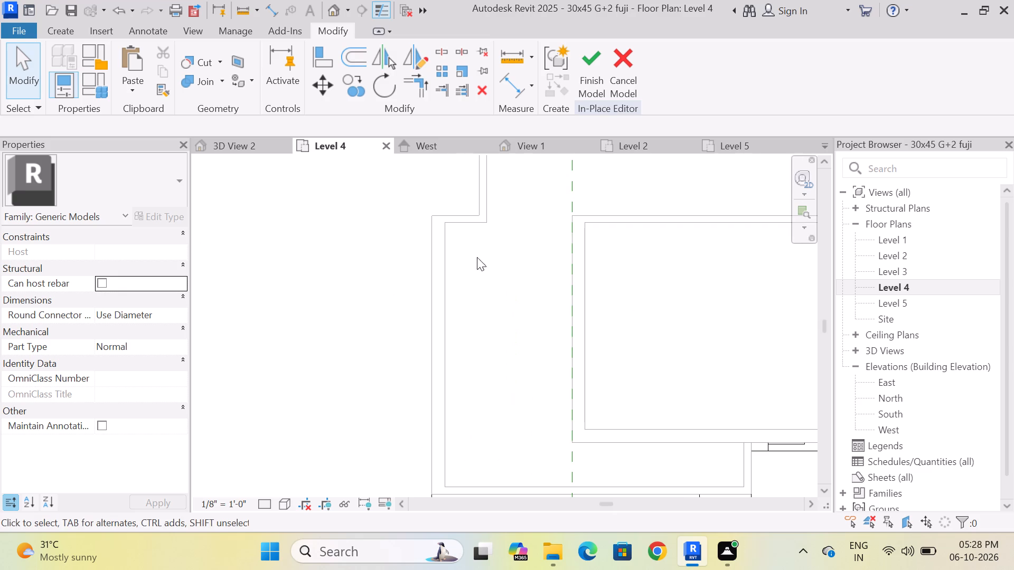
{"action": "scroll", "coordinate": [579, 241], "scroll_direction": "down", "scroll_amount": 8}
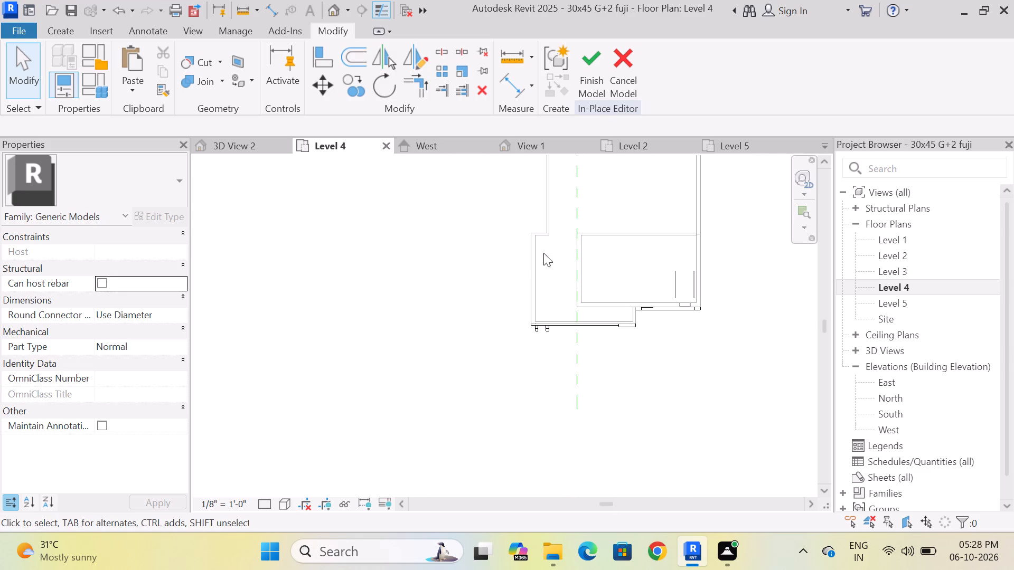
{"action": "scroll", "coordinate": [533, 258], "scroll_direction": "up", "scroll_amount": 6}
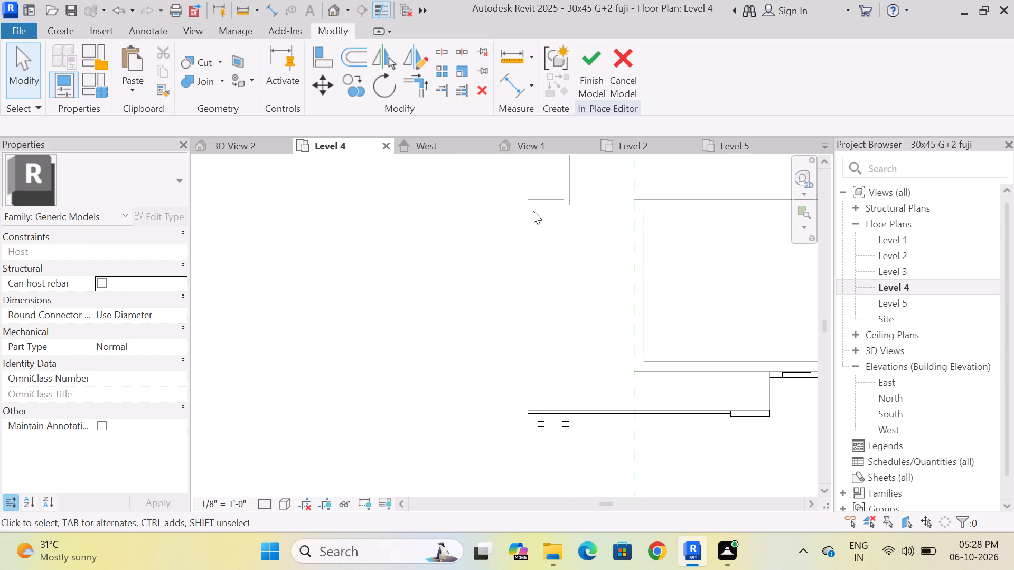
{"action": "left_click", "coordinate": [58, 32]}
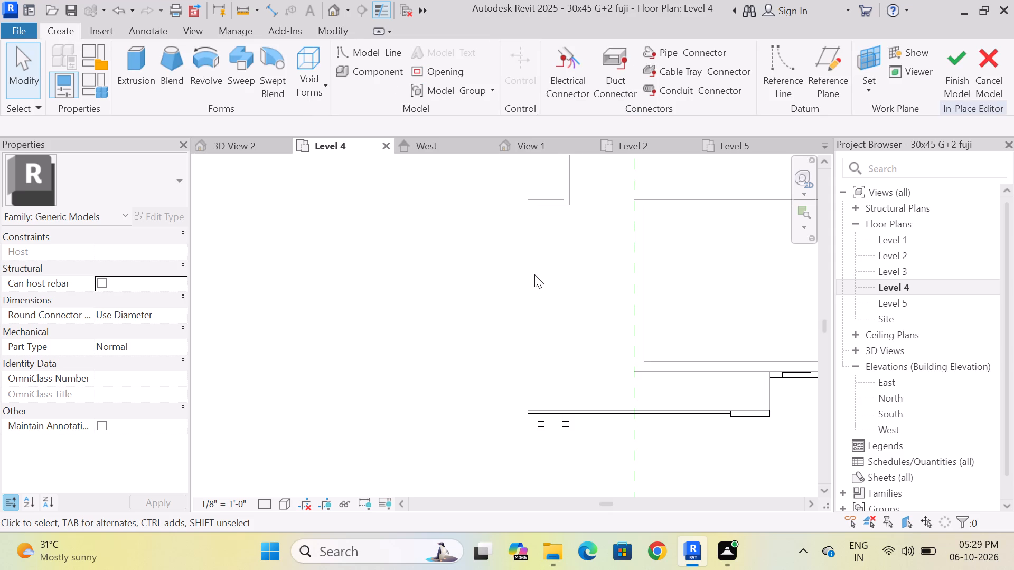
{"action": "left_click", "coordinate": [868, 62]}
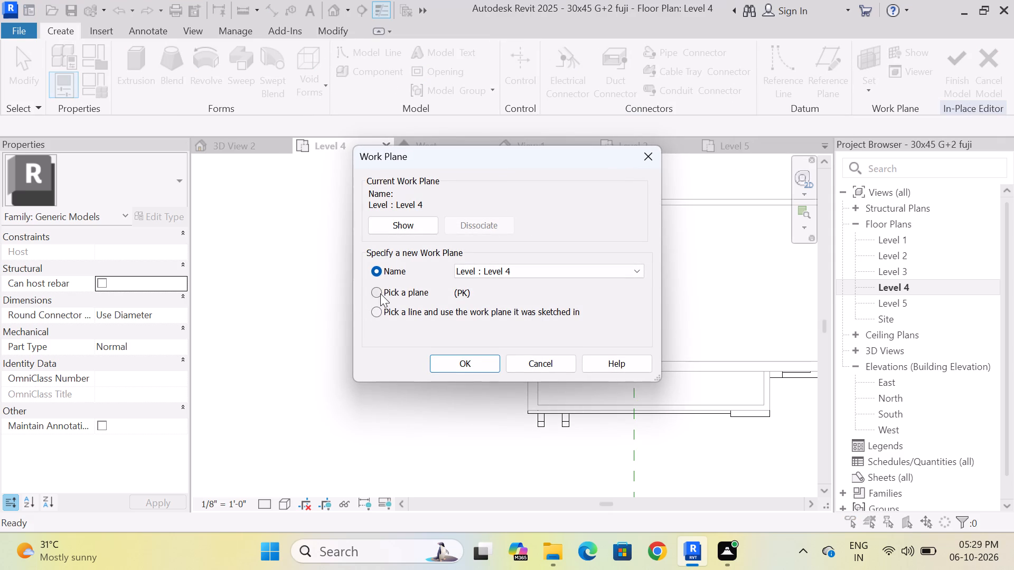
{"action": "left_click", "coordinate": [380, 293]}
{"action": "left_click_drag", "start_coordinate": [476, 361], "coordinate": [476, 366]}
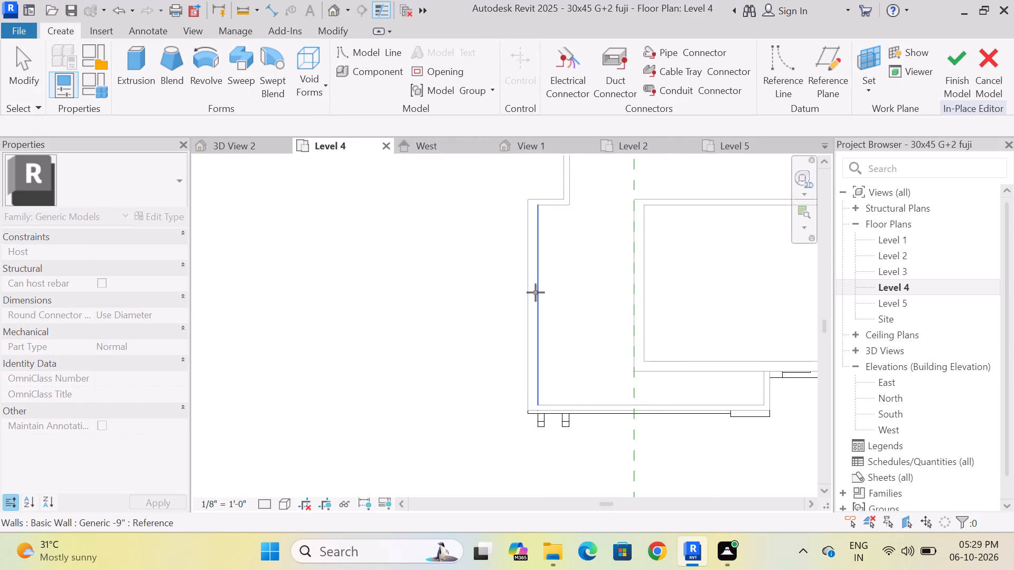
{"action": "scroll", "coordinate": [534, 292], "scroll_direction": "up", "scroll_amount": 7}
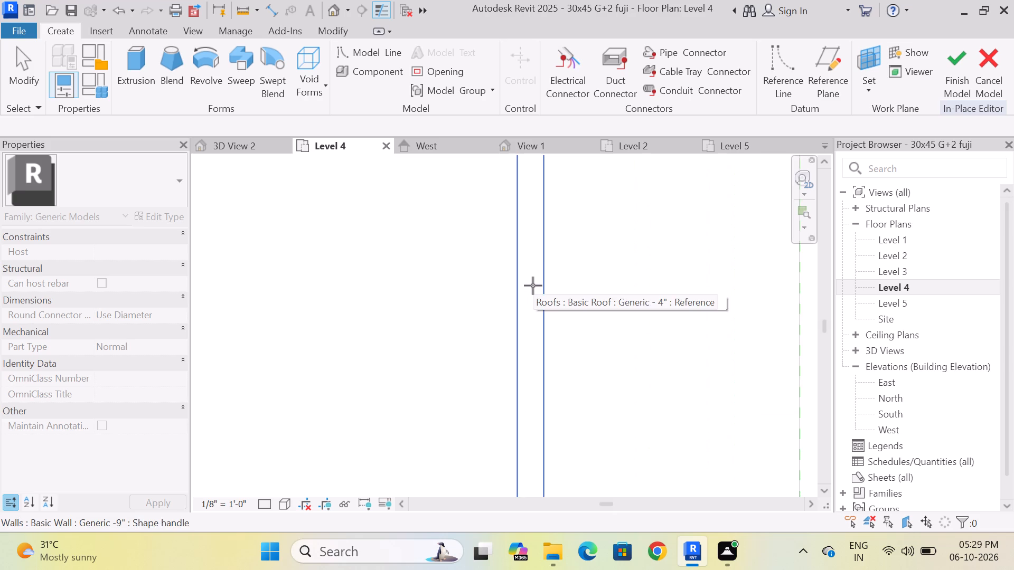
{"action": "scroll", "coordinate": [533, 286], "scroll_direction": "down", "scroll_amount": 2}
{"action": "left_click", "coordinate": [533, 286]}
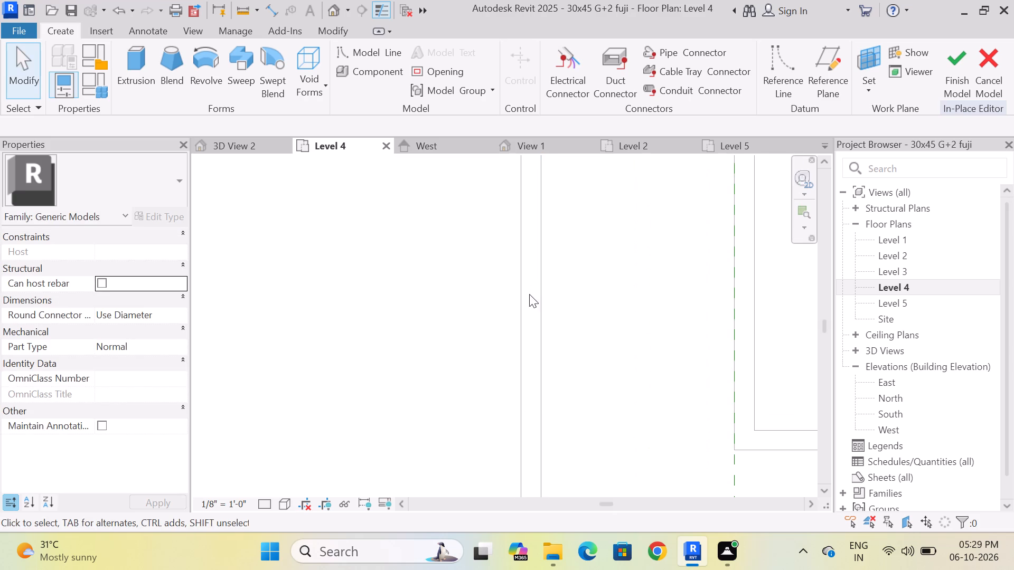
Start an extrusion and, in the Level 5 floor plan, pick the top of the left-side 9" wall as its work plane.
{"action": "left_click", "coordinate": [142, 73]}
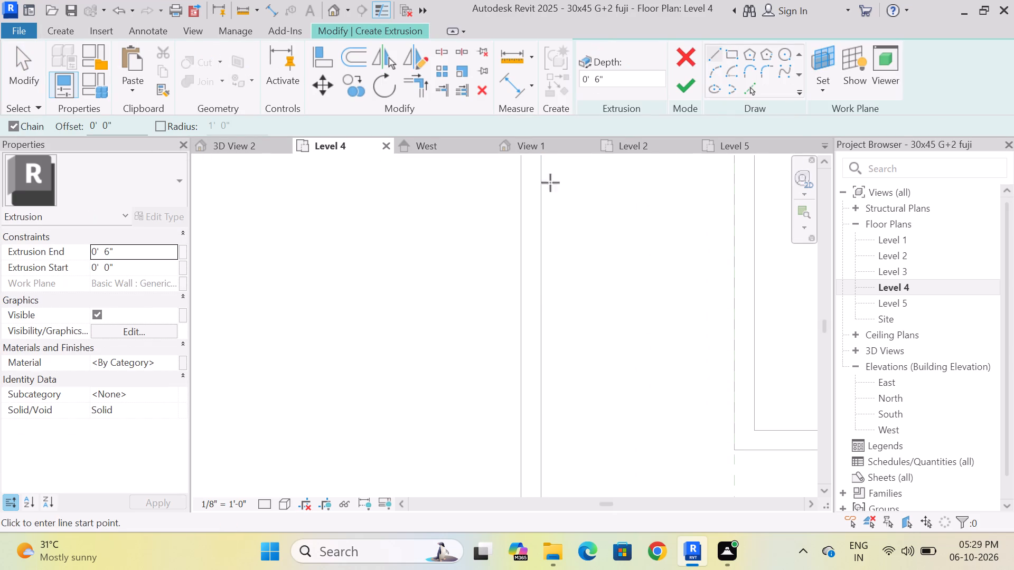
{"action": "left_click", "coordinate": [822, 68]}
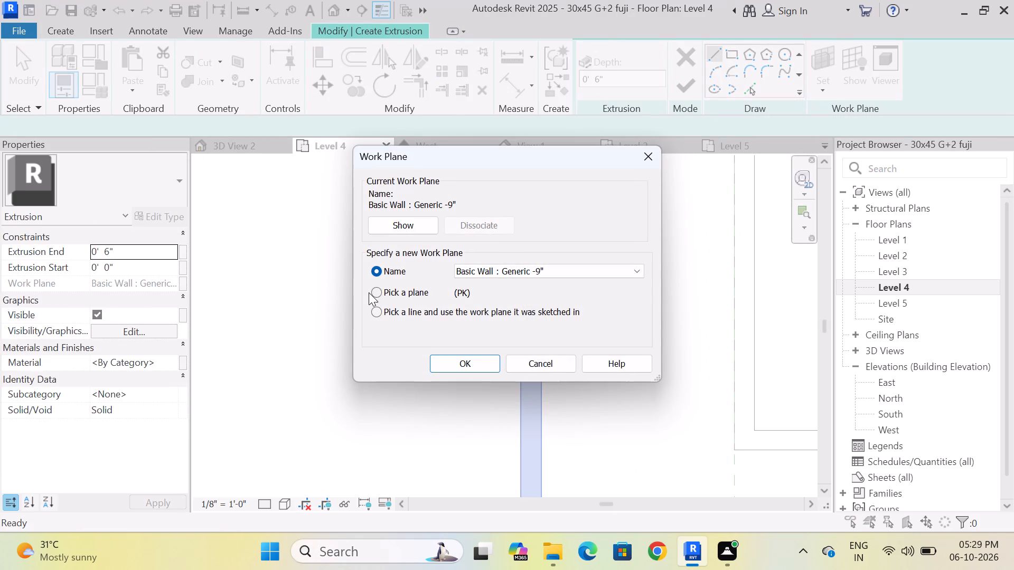
{"action": "left_click", "coordinate": [378, 291]}
{"action": "left_click", "coordinate": [460, 365]}
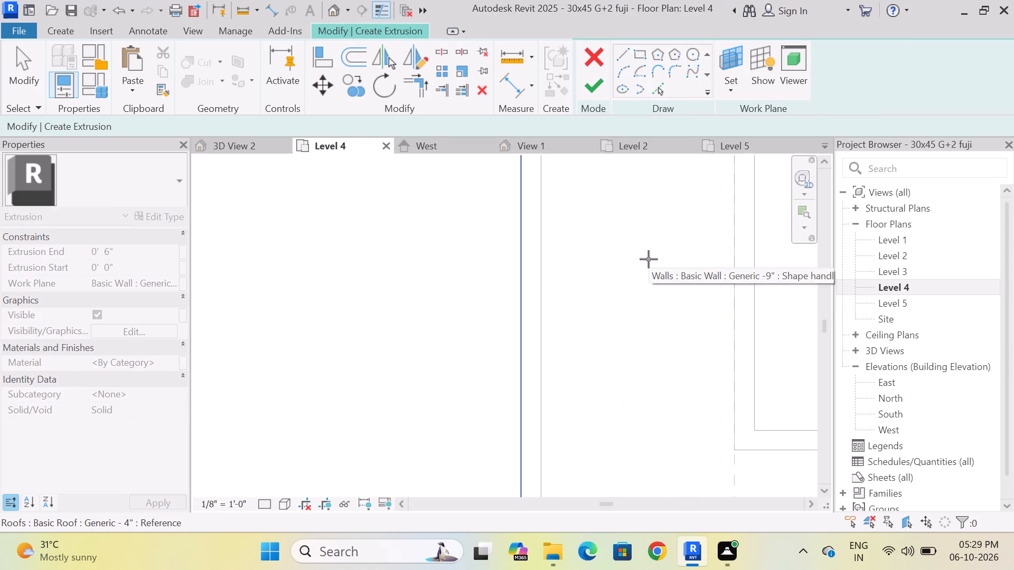
{"action": "left_click", "coordinate": [900, 304]}
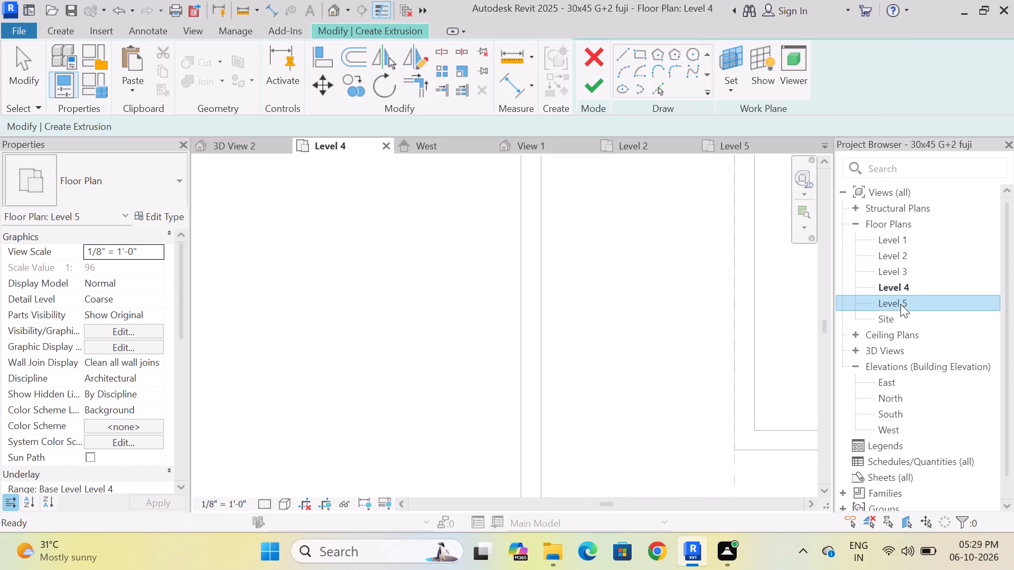
{"action": "scroll", "coordinate": [533, 297], "scroll_direction": "down", "scroll_amount": 8}
{"action": "double_click", "coordinate": [876, 305]}
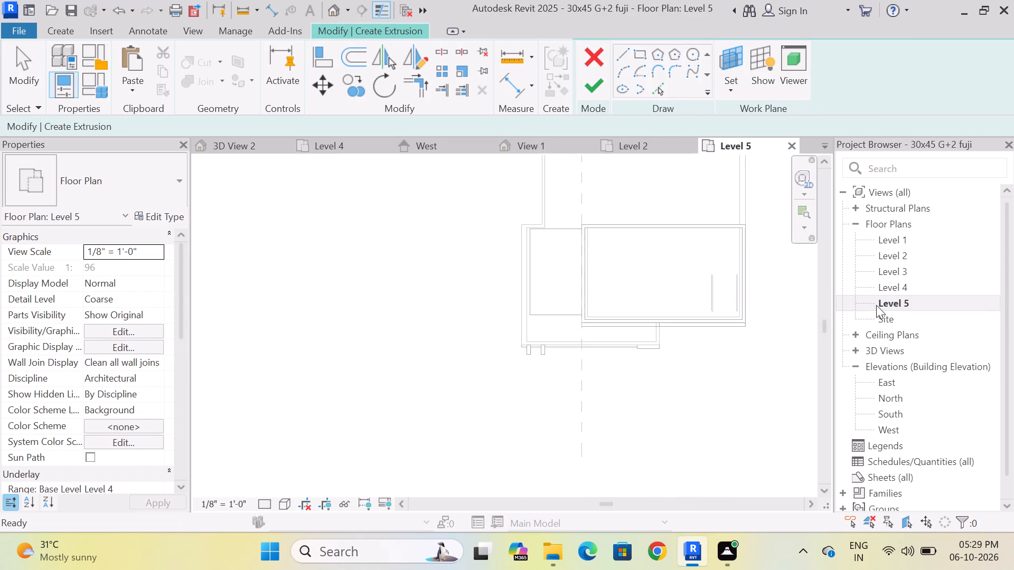
{"action": "scroll", "coordinate": [509, 262], "scroll_direction": "up", "scroll_amount": 8}
{"action": "scroll", "coordinate": [533, 343], "scroll_direction": "down", "scroll_amount": 3}
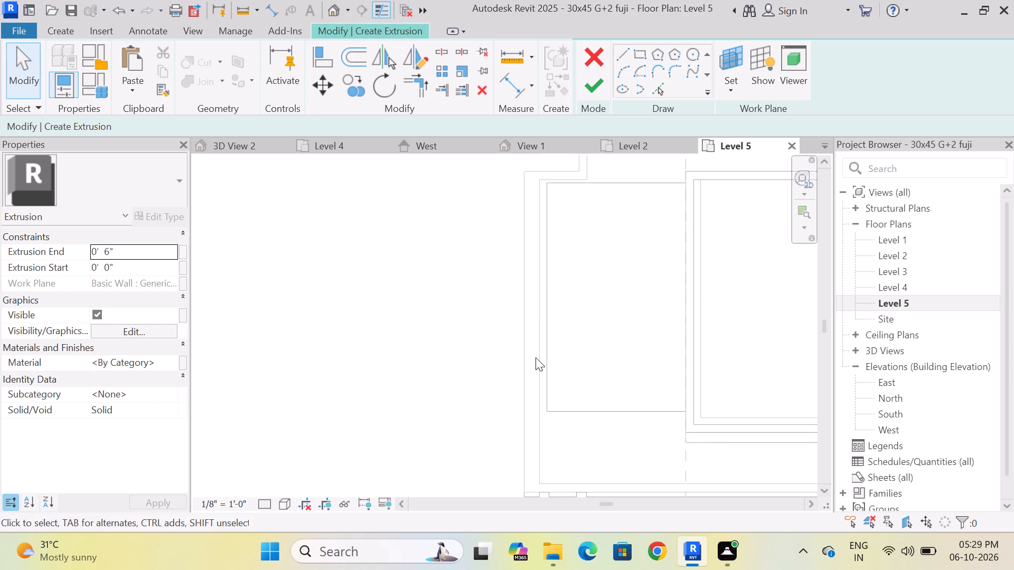
{"action": "scroll", "coordinate": [530, 269], "scroll_direction": "up", "scroll_amount": 6}
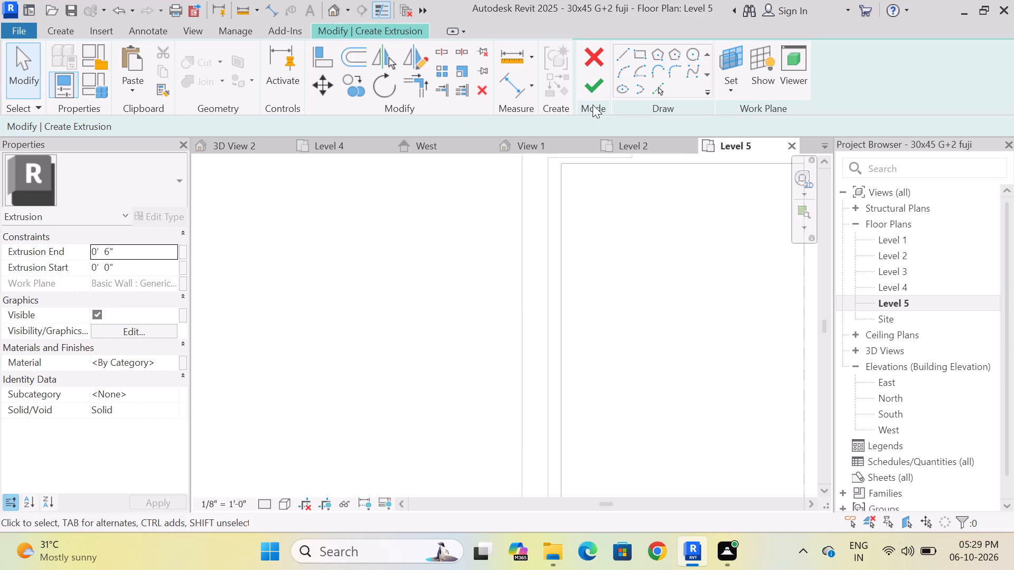
{"action": "left_click", "coordinate": [736, 70]}
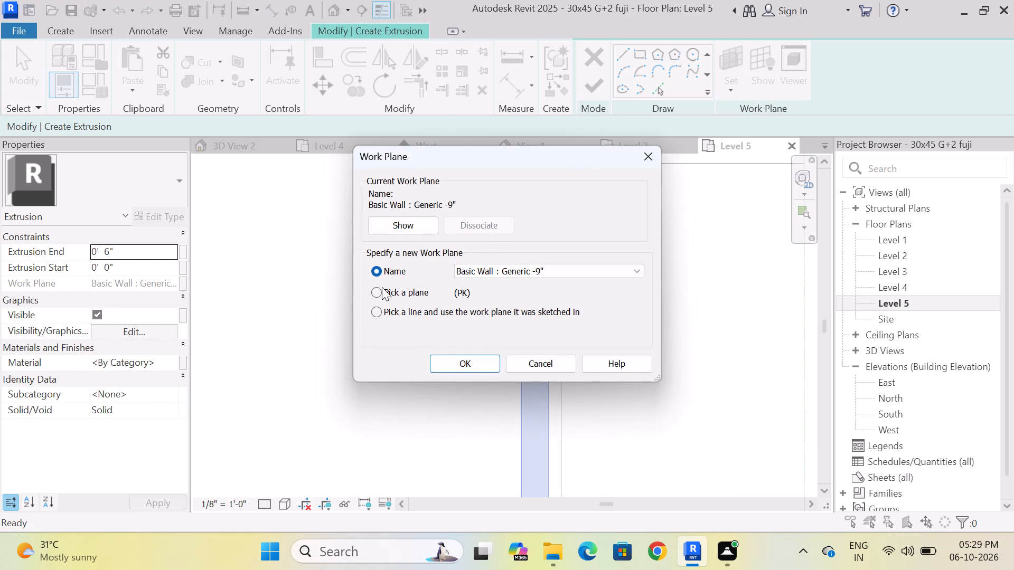
{"action": "left_click", "coordinate": [378, 293]}
{"action": "left_click", "coordinate": [475, 363]}
{"action": "scroll", "coordinate": [554, 320], "scroll_direction": "up", "scroll_amount": 3}
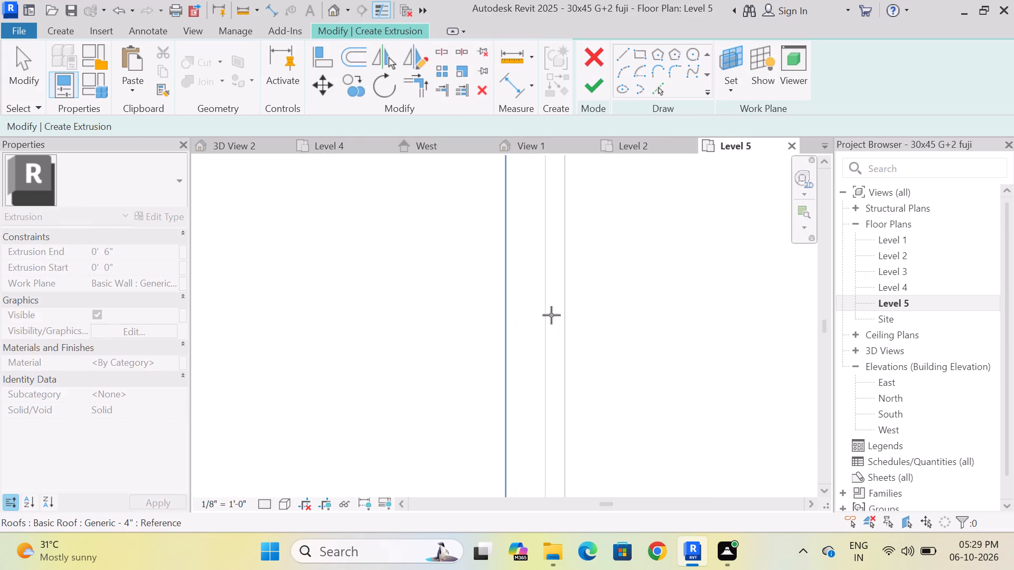
{"action": "left_click", "coordinate": [515, 307]}
Sketch a 9" by about 11'-2 3/4" rectangle along the left-side wall, aligned with the projecting slab, and finish the 6" extrusion.
{"action": "scroll", "coordinate": [522, 309], "scroll_direction": "down", "scroll_amount": 7}
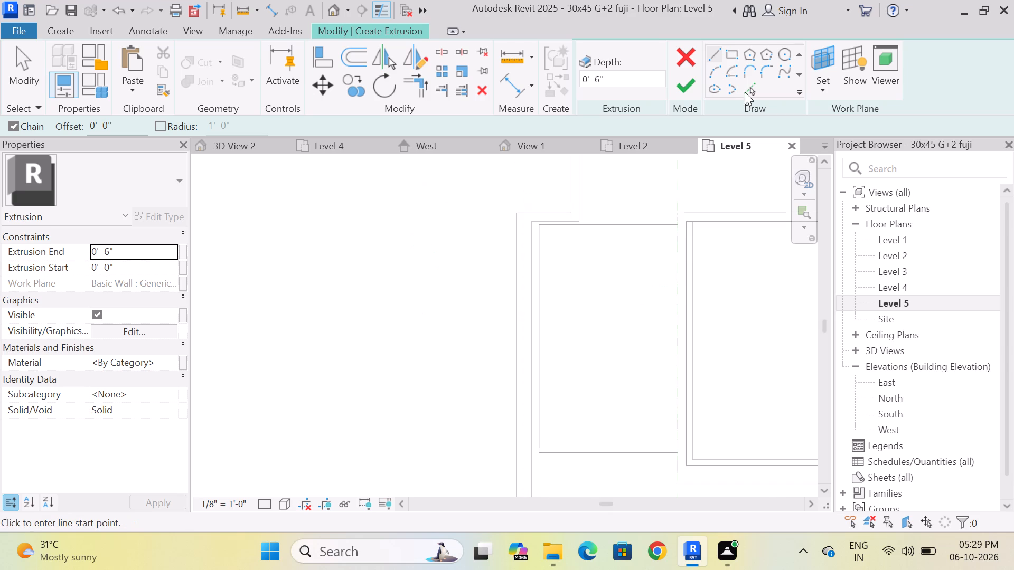
{"action": "left_click", "coordinate": [733, 56]}
{"action": "scroll", "coordinate": [518, 281], "scroll_direction": "up", "scroll_amount": 6}
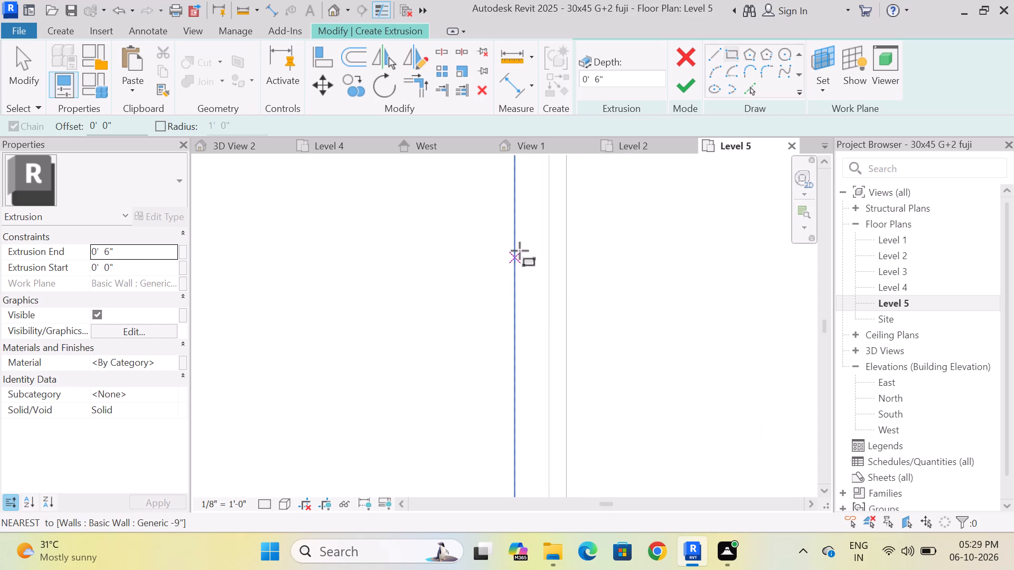
{"action": "scroll", "coordinate": [522, 237], "scroll_direction": "down", "scroll_amount": 6}
{"action": "scroll", "coordinate": [522, 221], "scroll_direction": "up", "scroll_amount": 6}
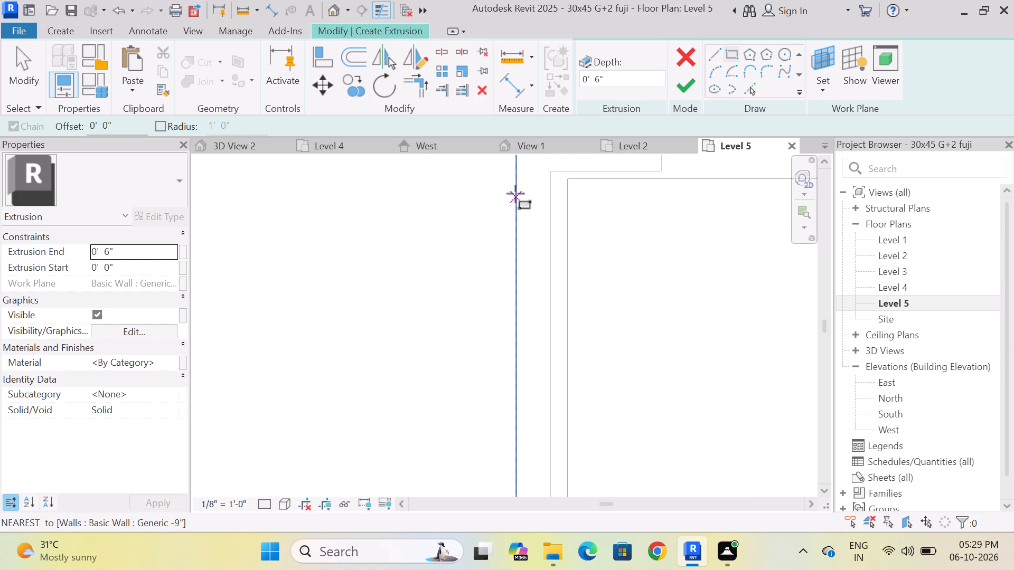
{"action": "left_click", "coordinate": [515, 186]}
{"action": "scroll", "coordinate": [545, 213], "scroll_direction": "down", "scroll_amount": 4}
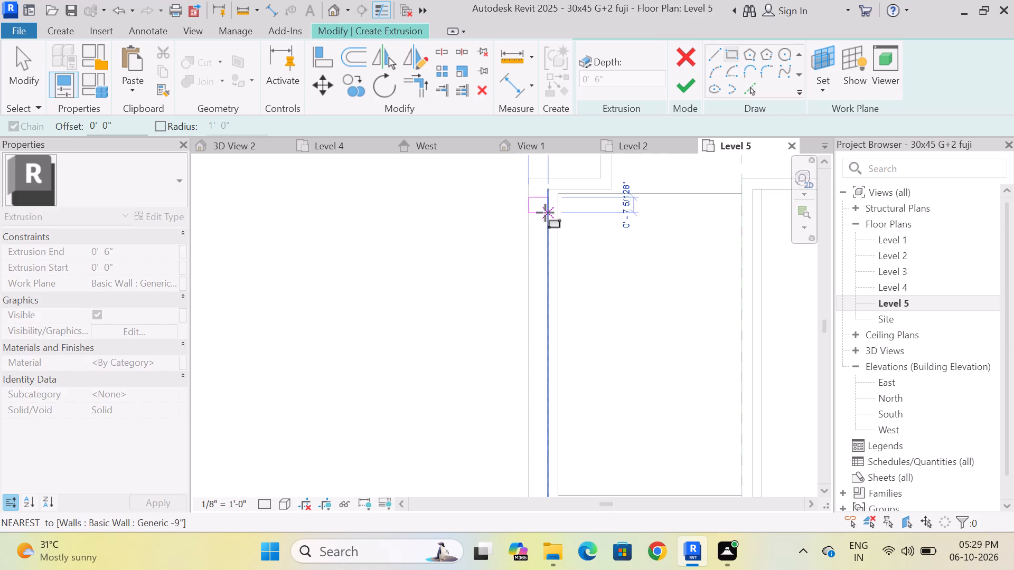
{"action": "scroll", "coordinate": [545, 213], "scroll_direction": "down", "scroll_amount": 3}
{"action": "scroll", "coordinate": [550, 411], "scroll_direction": "up", "scroll_amount": 7}
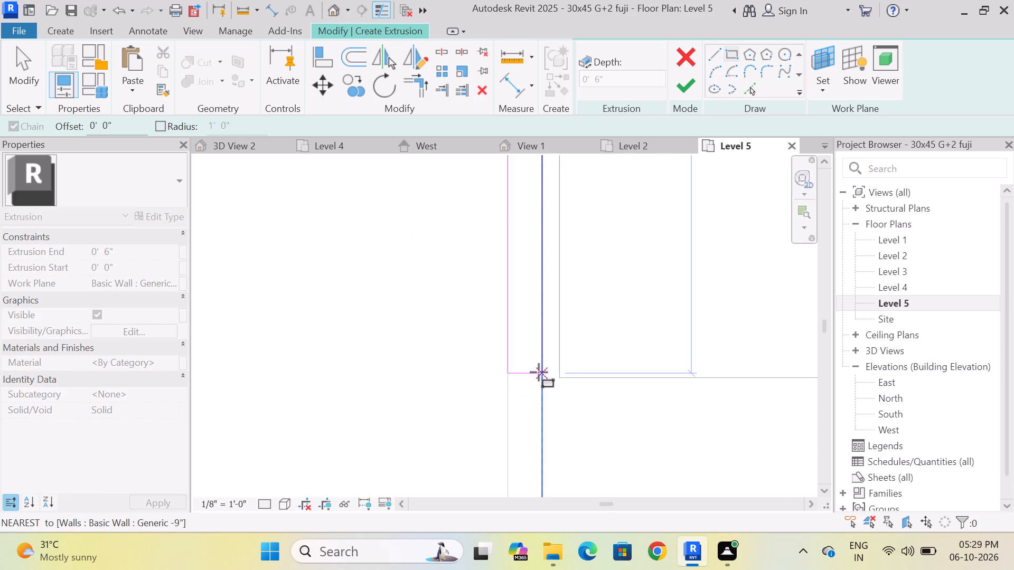
{"action": "left_click", "coordinate": [539, 372]}
{"action": "scroll", "coordinate": [539, 371], "scroll_direction": "down", "scroll_amount": 3}
{"action": "key", "text": "Escape"}
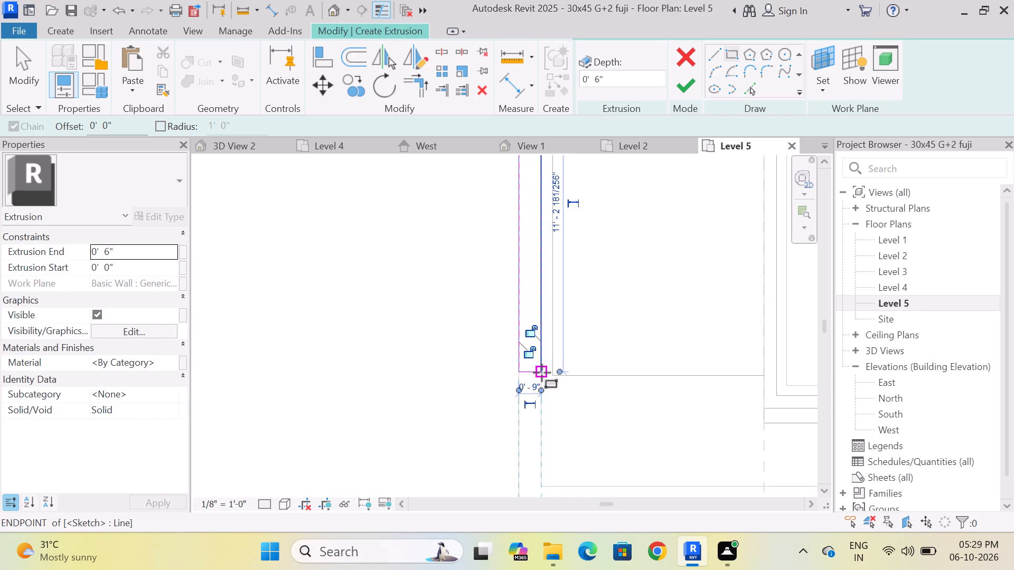
{"action": "scroll", "coordinate": [571, 331], "scroll_direction": "down", "scroll_amount": 8}
{"action": "scroll", "coordinate": [578, 264], "scroll_direction": "up", "scroll_amount": 6}
{"action": "key", "text": "Escape"}
{"action": "scroll", "coordinate": [515, 281], "scroll_direction": "down", "scroll_amount": 3}
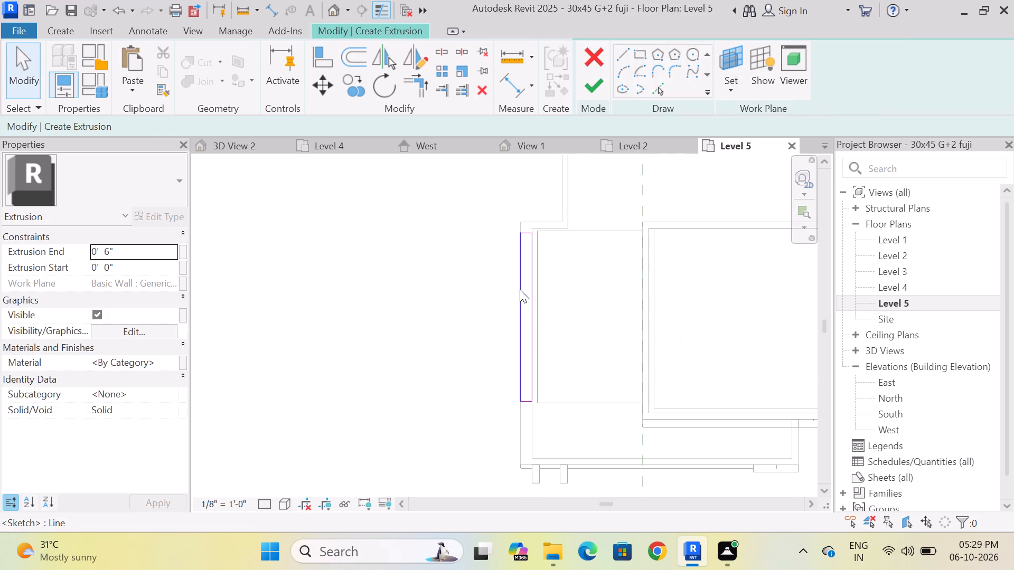
{"action": "left_click", "coordinate": [591, 94]}
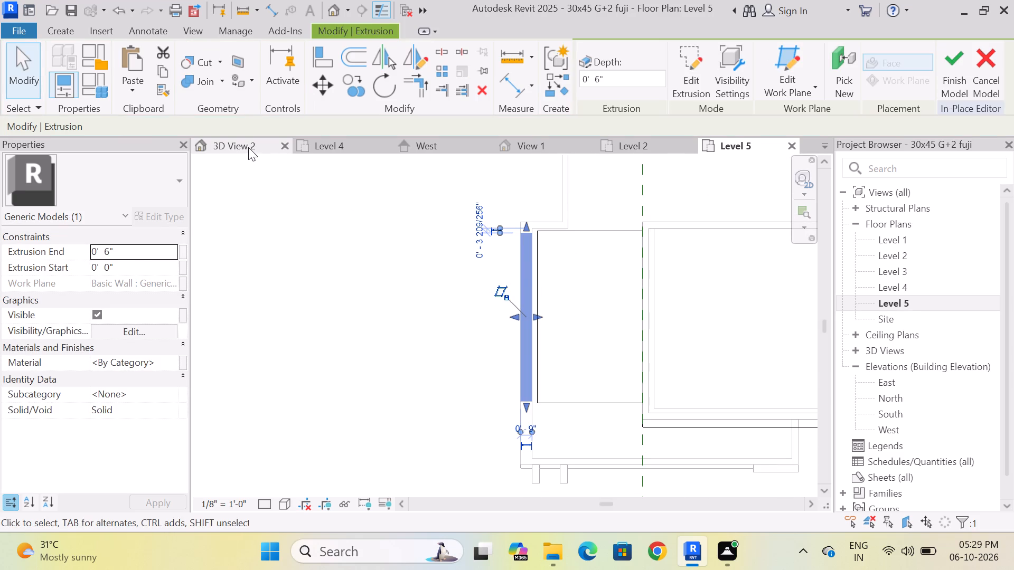
In the 3D view, stretch the new wall-top extrusion upward to a height of 6'-10", reaching the projecting slab's underside.
{"action": "left_click", "coordinate": [686, 147]}
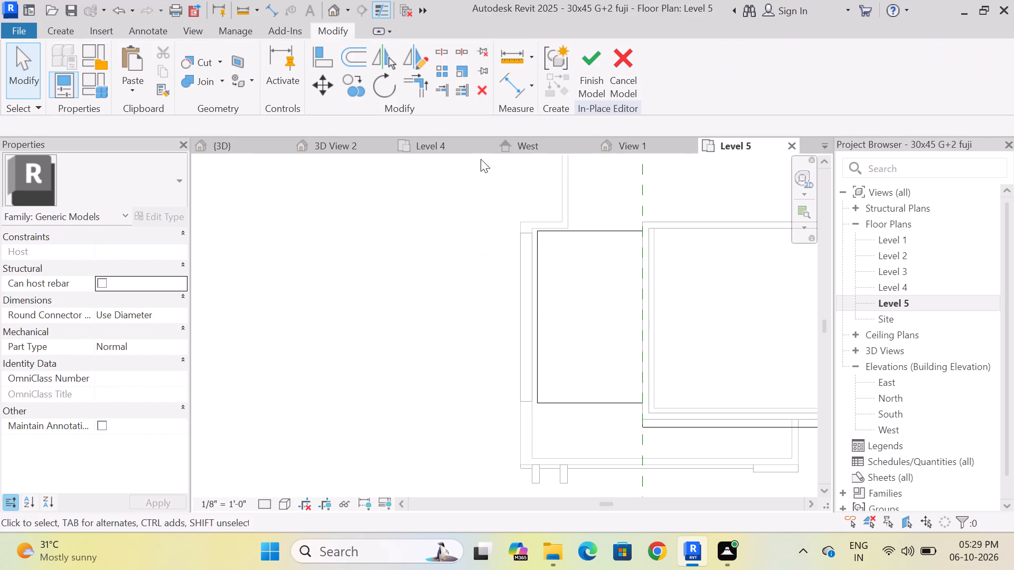
{"action": "left_click", "coordinate": [238, 149]}
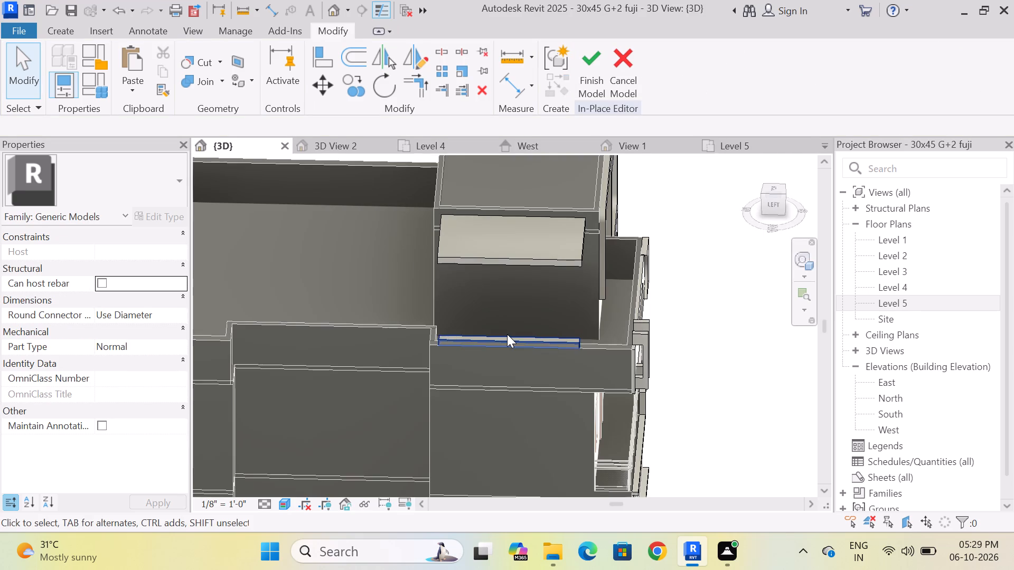
{"action": "scroll", "coordinate": [507, 334], "scroll_direction": "up", "scroll_amount": 2}
{"action": "left_click", "coordinate": [508, 334]}
{"action": "scroll", "coordinate": [562, 357], "scroll_direction": "down", "scroll_amount": 2}
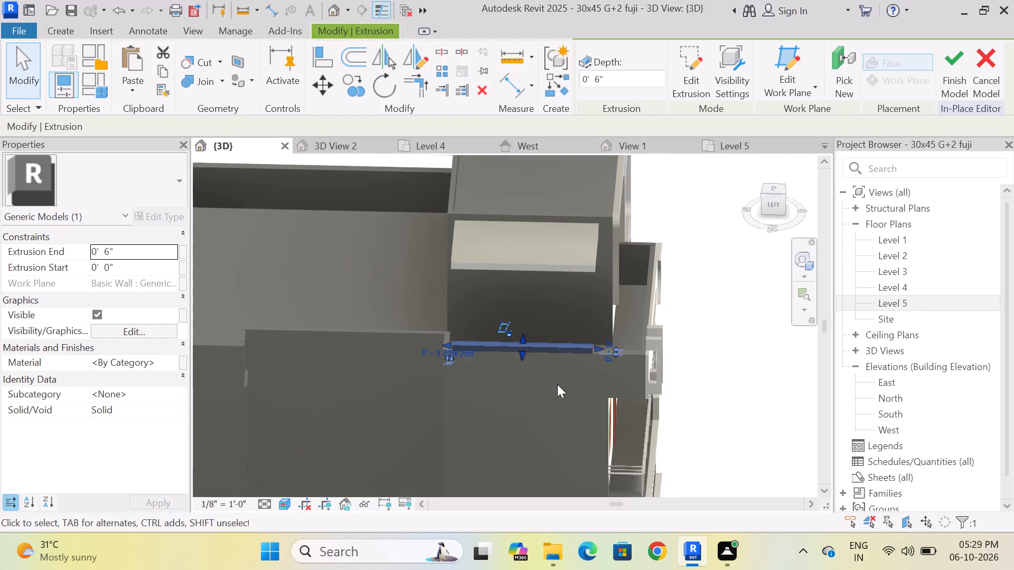
{"action": "middle_click_drag", "start_coordinate": [557, 384], "coordinate": [564, 290], "text": "shift"}
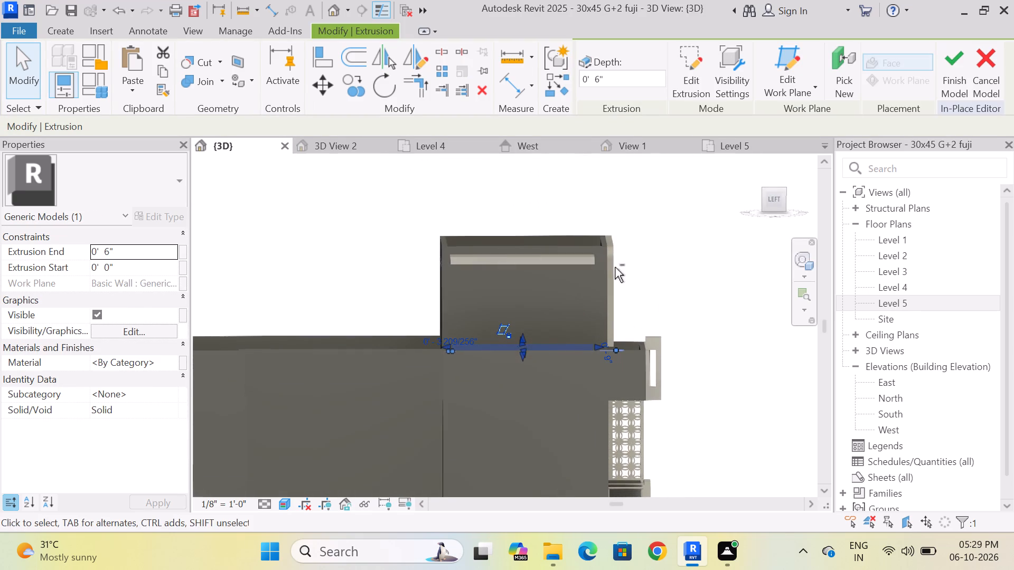
{"action": "left_click", "coordinate": [771, 197]}
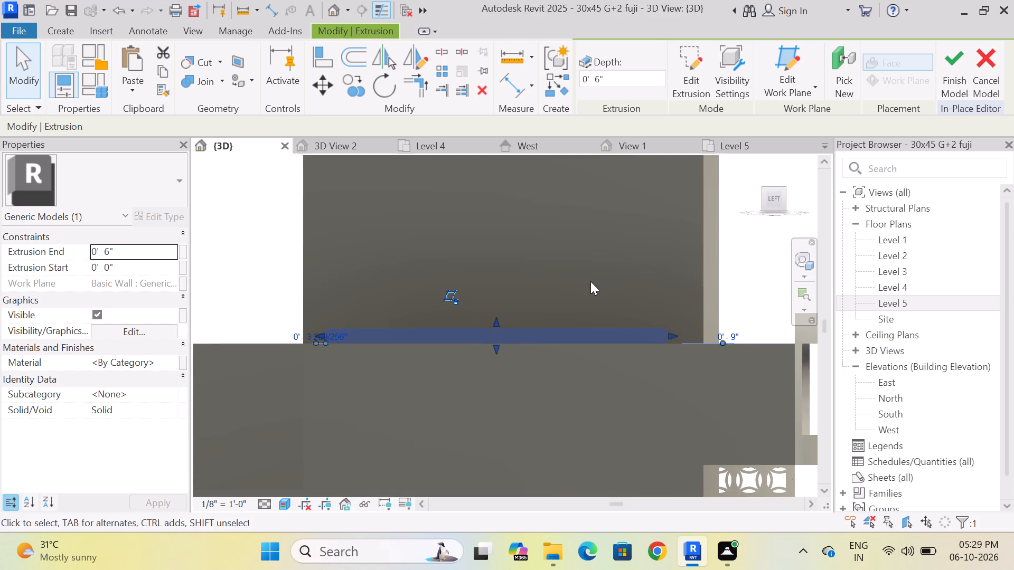
{"action": "scroll", "coordinate": [525, 329], "scroll_direction": "down", "scroll_amount": 5}
{"action": "scroll", "coordinate": [514, 303], "scroll_direction": "up", "scroll_amount": 3}
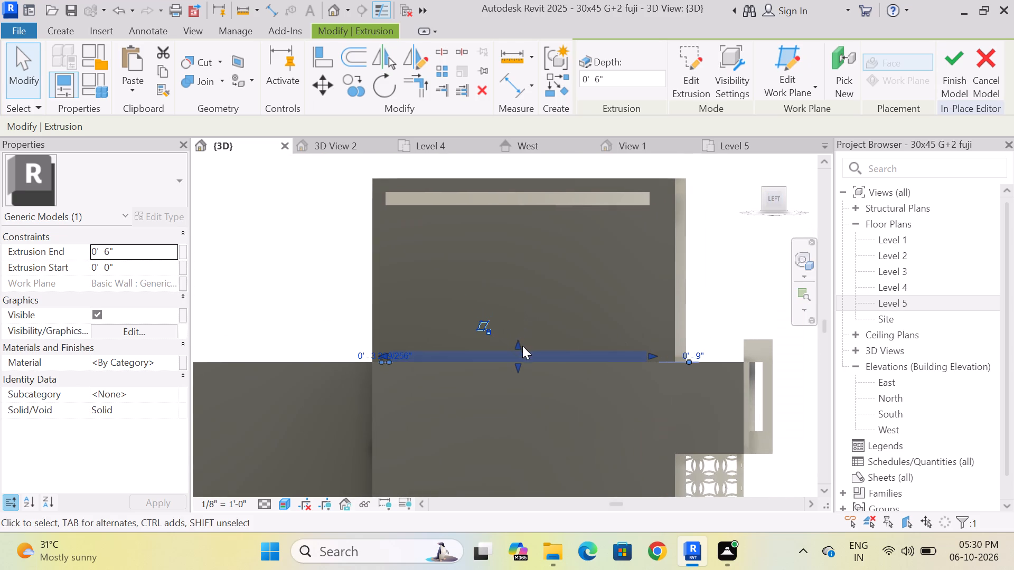
{"action": "left_click_drag", "start_coordinate": [518, 343], "coordinate": [517, 207]}
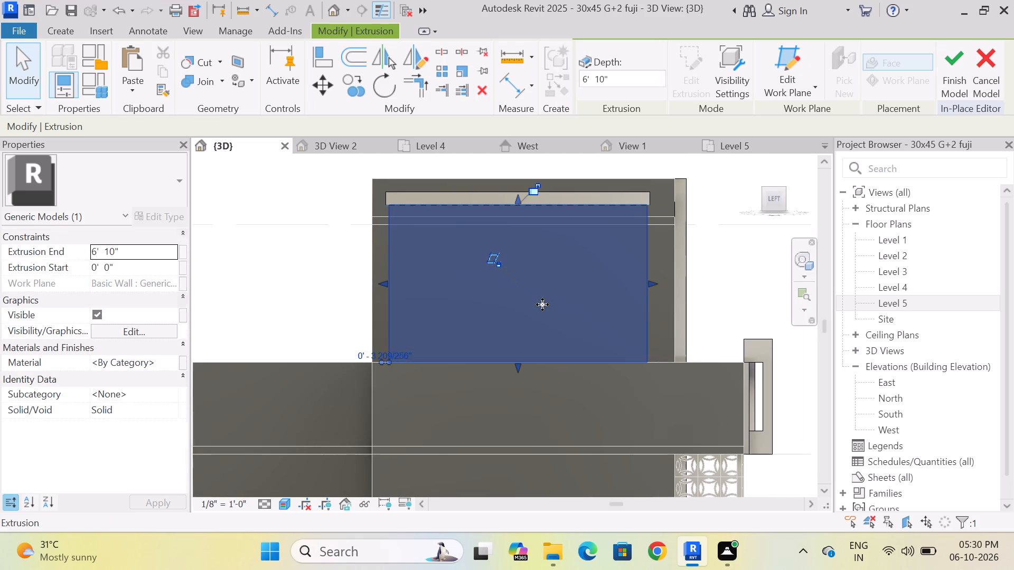
{"action": "key", "text": "Escape"}
{"action": "scroll", "coordinate": [506, 266], "scroll_direction": "down", "scroll_amount": 9}
{"action": "middle_click_drag", "start_coordinate": [547, 340], "coordinate": [530, 377], "text": "shift"}
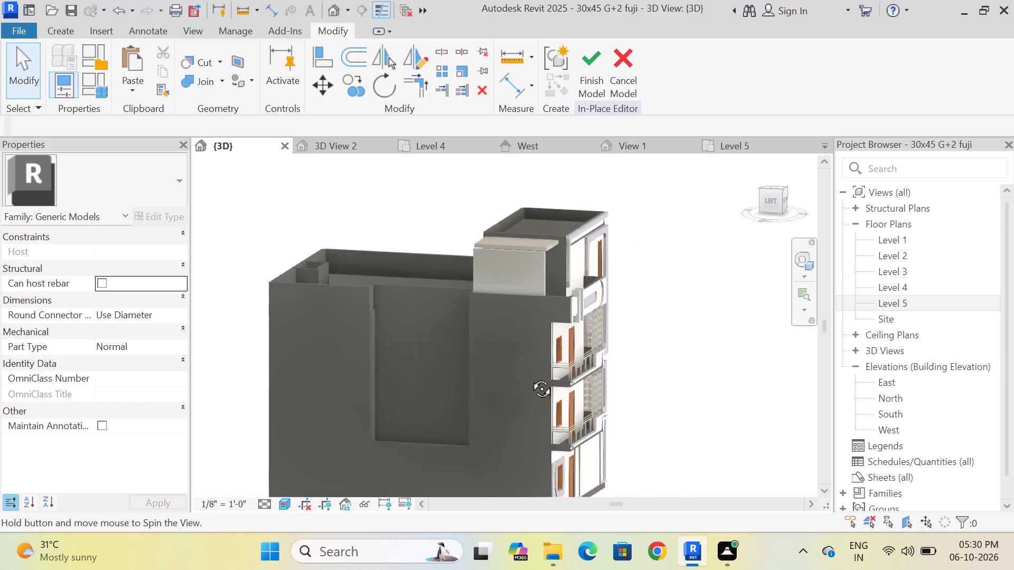
{"action": "middle_click_drag", "start_coordinate": [530, 377], "coordinate": [552, 387], "text": "shift"}
{"action": "scroll", "coordinate": [530, 280], "scroll_direction": "up", "scroll_amount": 4}
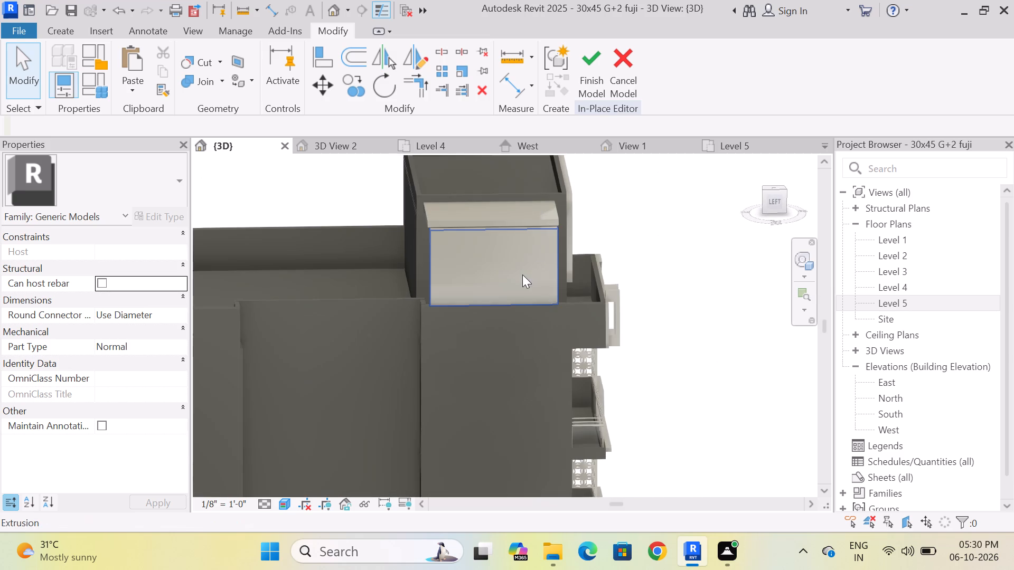
From the top view, stretch the projecting slab extrusion out to the left-side wall extrusion's outer face, to a depth of 8'-1 1/2".
{"action": "left_click", "coordinate": [775, 201]}
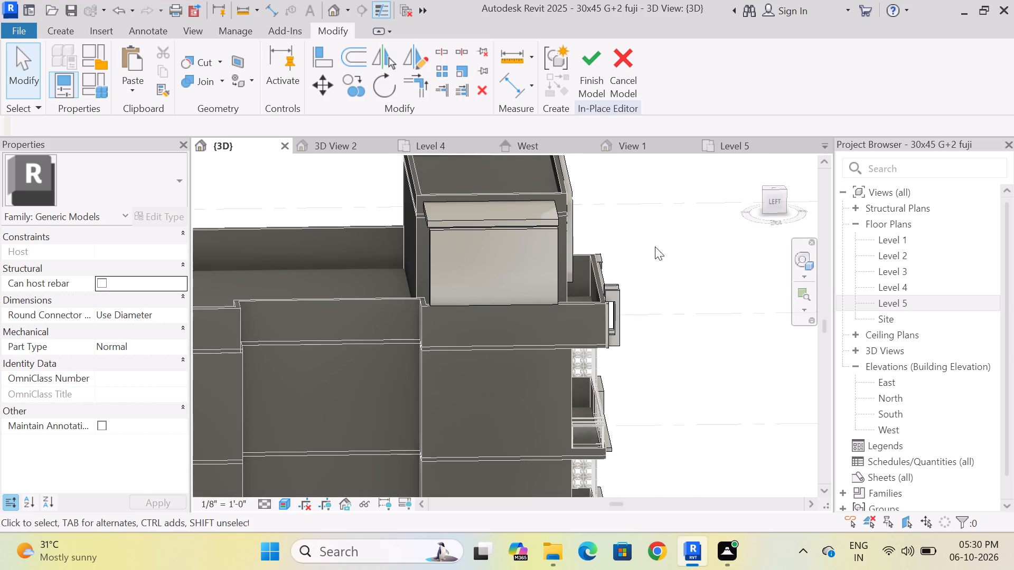
{"action": "middle_click_drag", "start_coordinate": [645, 270], "coordinate": [471, 431], "text": "shift"}
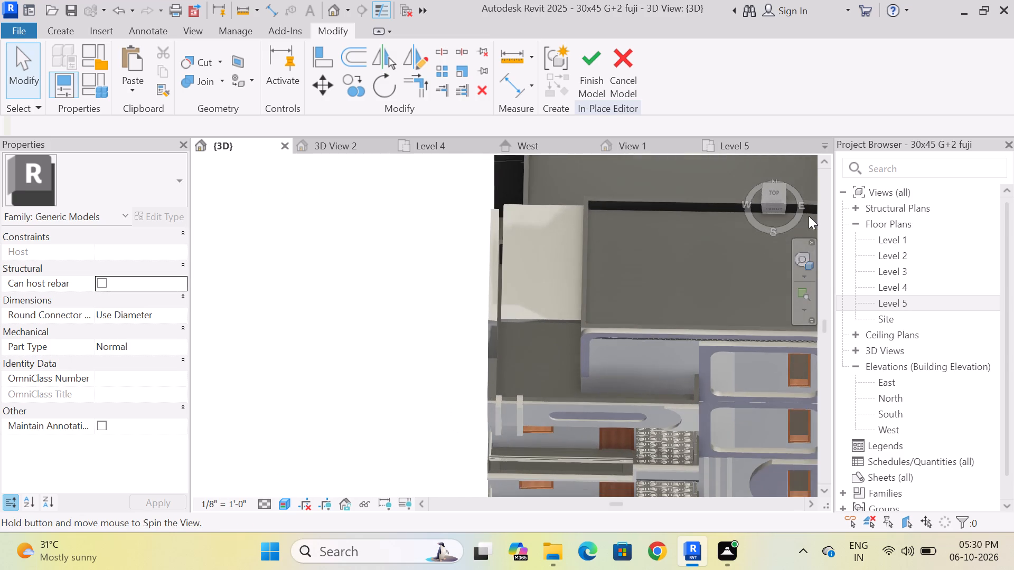
{"action": "left_click", "coordinate": [775, 191]}
{"action": "scroll", "coordinate": [495, 351], "scroll_direction": "up", "scroll_amount": 5}
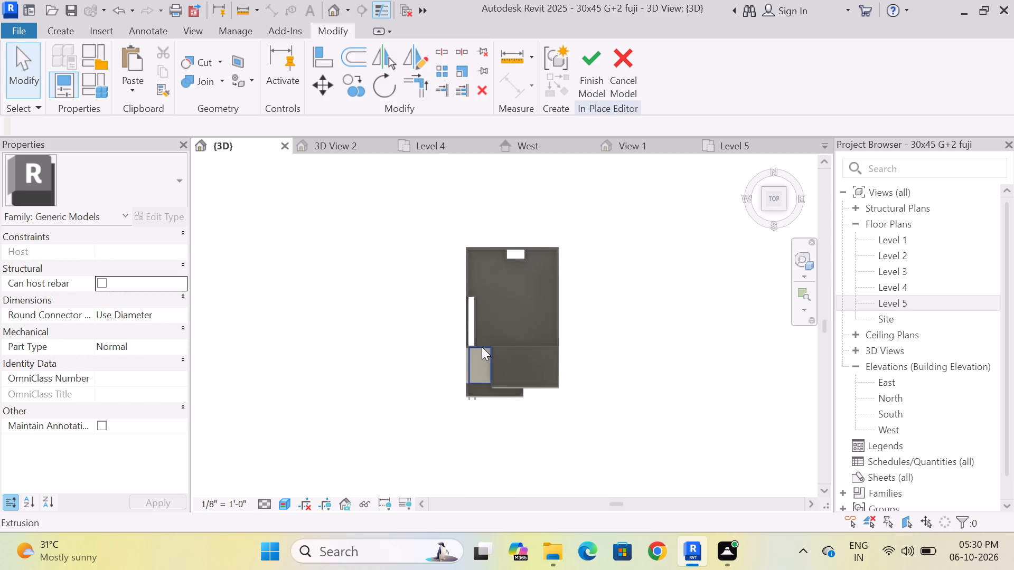
{"action": "scroll", "coordinate": [482, 347], "scroll_direction": "up", "scroll_amount": 8}
{"action": "left_click", "coordinate": [470, 371]}
{"action": "scroll", "coordinate": [526, 254], "scroll_direction": "down", "scroll_amount": 3}
{"action": "scroll", "coordinate": [483, 369], "scroll_direction": "up", "scroll_amount": 9}
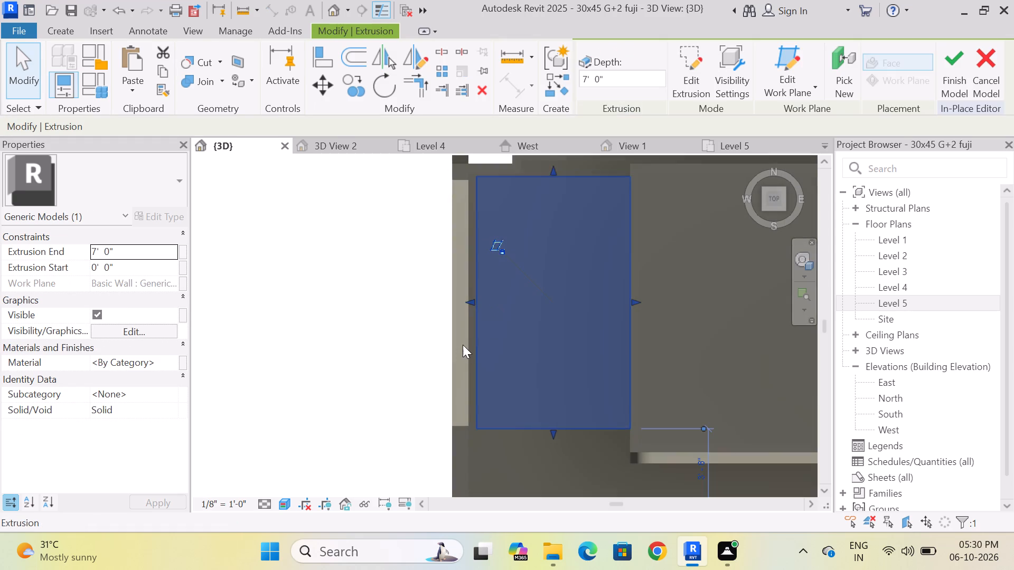
{"action": "scroll", "coordinate": [462, 330], "scroll_direction": "up", "scroll_amount": 4}
{"action": "left_click_drag", "start_coordinate": [482, 281], "coordinate": [440, 278]}
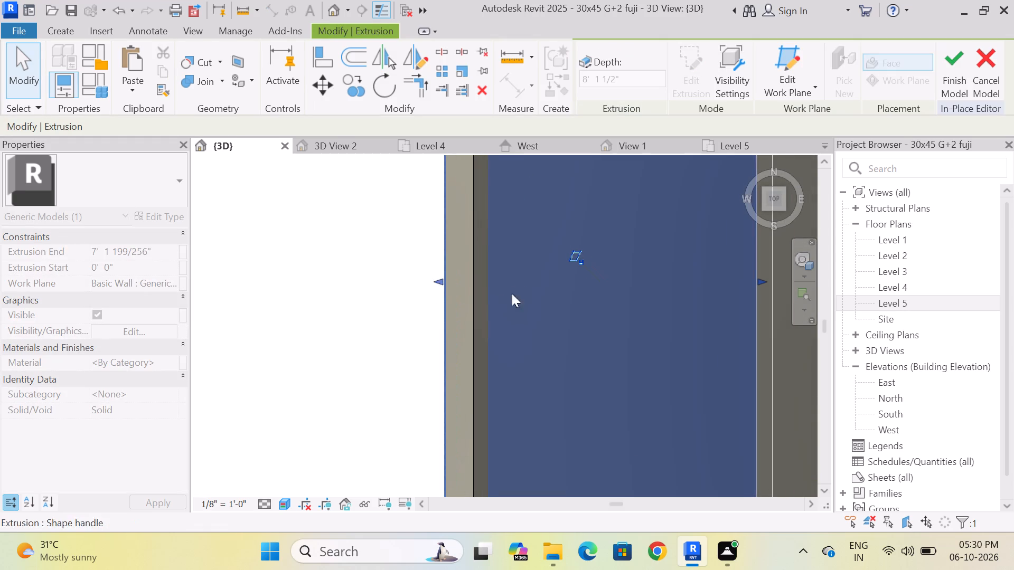
{"action": "key", "text": "Escape"}
{"action": "scroll", "coordinate": [563, 213], "scroll_direction": "down", "scroll_amount": 8}
{"action": "scroll", "coordinate": [562, 292], "scroll_direction": "down", "scroll_amount": 3}
{"action": "scroll", "coordinate": [569, 248], "scroll_direction": "up", "scroll_amount": 3}
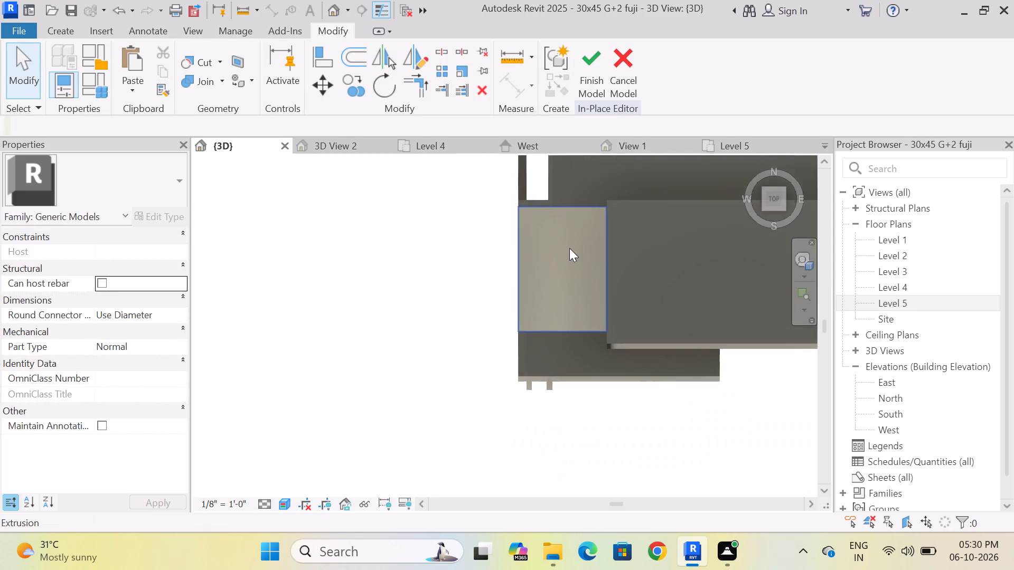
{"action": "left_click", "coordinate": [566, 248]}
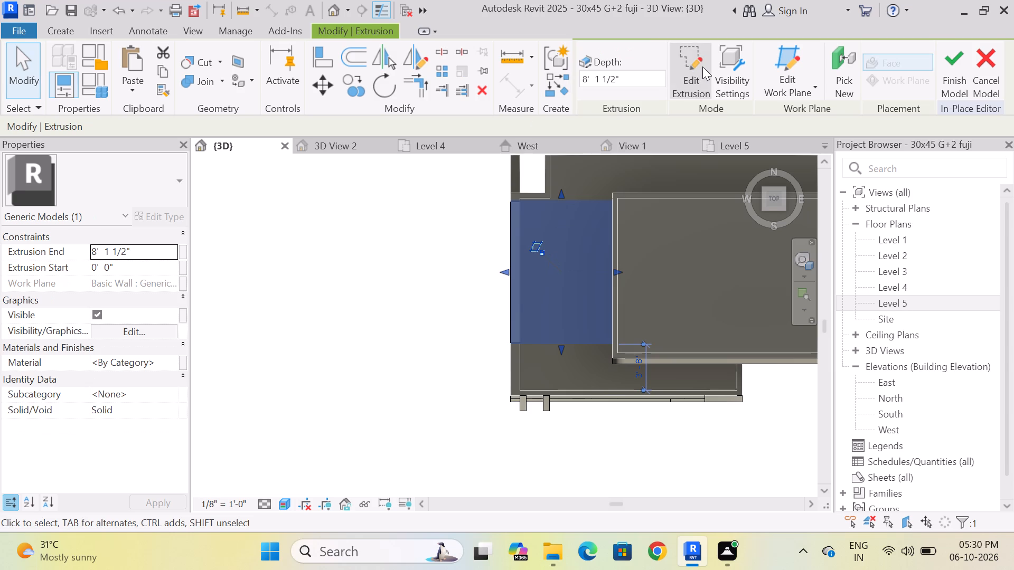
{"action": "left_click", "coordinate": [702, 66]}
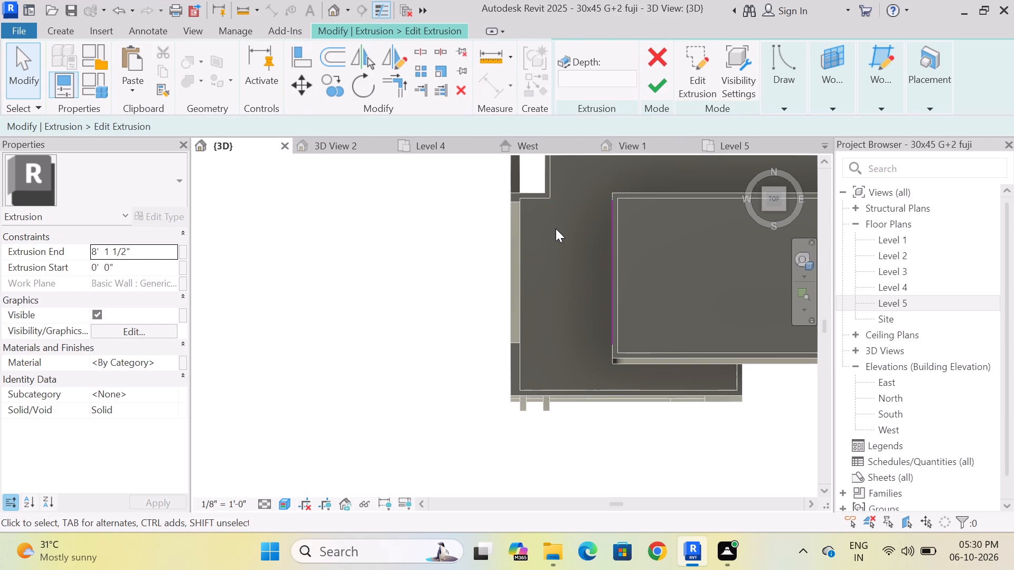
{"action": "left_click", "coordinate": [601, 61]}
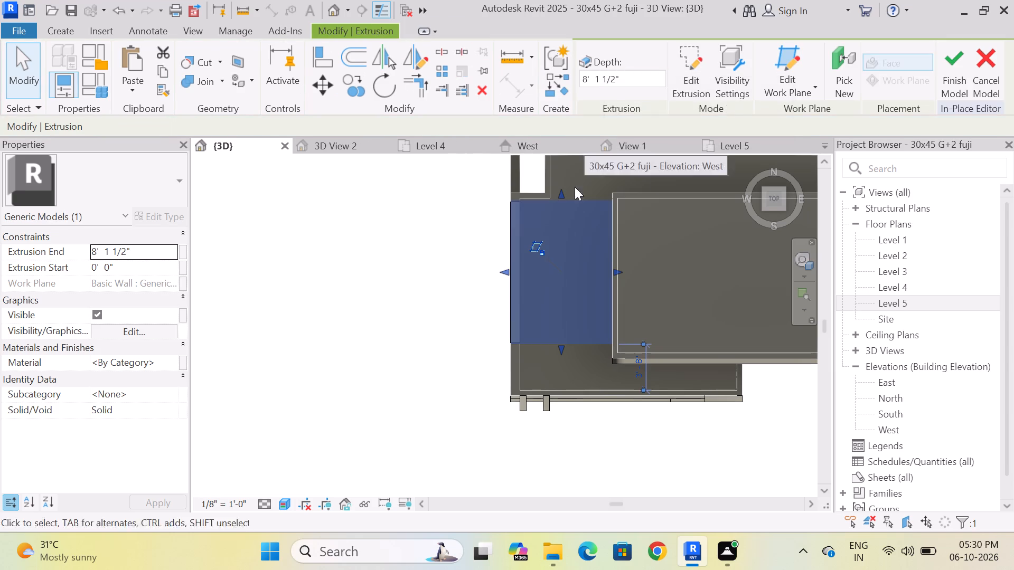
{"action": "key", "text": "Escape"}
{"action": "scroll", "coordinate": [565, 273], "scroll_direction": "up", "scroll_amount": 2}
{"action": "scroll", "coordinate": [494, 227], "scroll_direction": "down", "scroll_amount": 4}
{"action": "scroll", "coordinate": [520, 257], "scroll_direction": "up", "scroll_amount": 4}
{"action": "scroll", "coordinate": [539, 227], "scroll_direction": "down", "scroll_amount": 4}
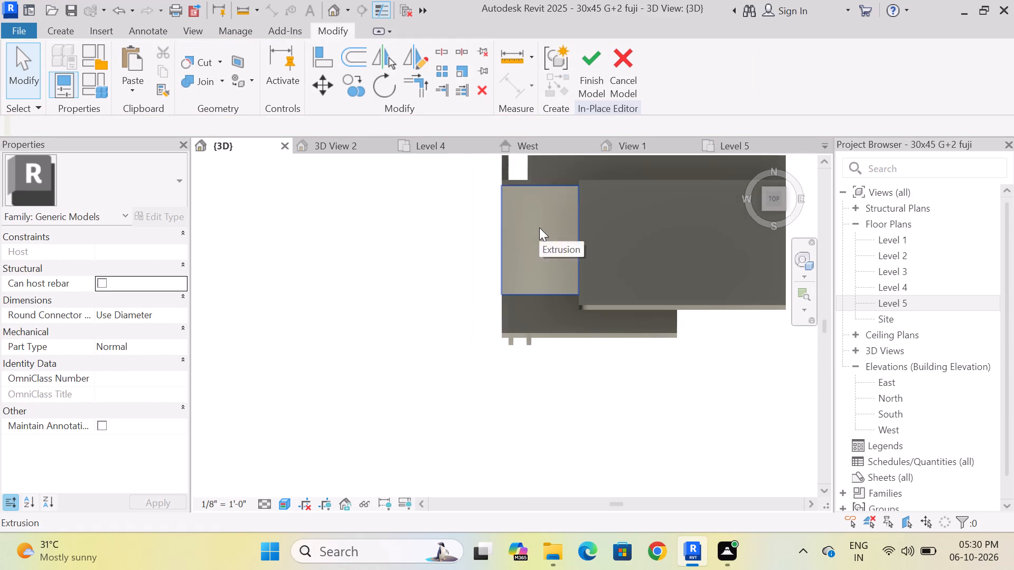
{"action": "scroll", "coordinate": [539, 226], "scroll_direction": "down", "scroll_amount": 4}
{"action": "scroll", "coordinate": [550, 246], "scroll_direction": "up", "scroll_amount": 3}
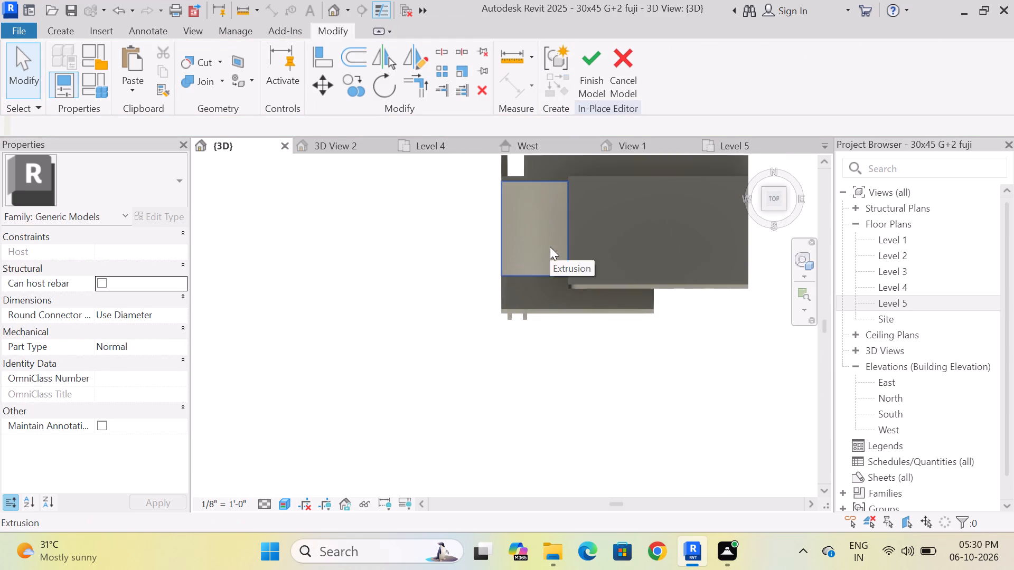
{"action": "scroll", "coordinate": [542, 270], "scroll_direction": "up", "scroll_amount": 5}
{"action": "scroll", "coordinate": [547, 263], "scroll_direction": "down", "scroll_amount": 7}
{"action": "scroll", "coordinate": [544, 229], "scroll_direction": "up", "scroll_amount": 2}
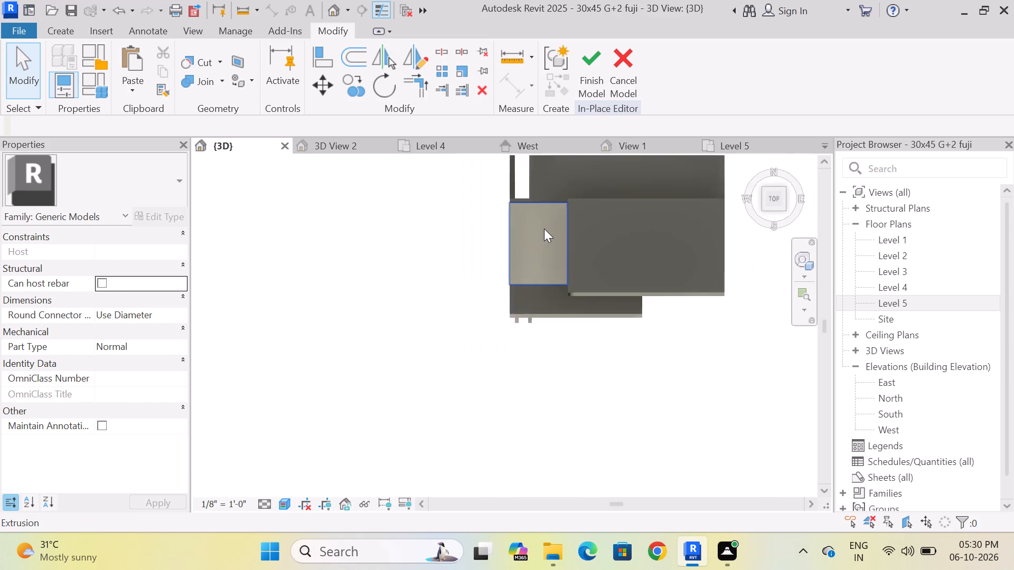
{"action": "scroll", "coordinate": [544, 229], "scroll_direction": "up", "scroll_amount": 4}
Start a void extrusion with a 2' depth and pick the projecting slab's top face as its work plane.
{"action": "left_click", "coordinate": [61, 32]}
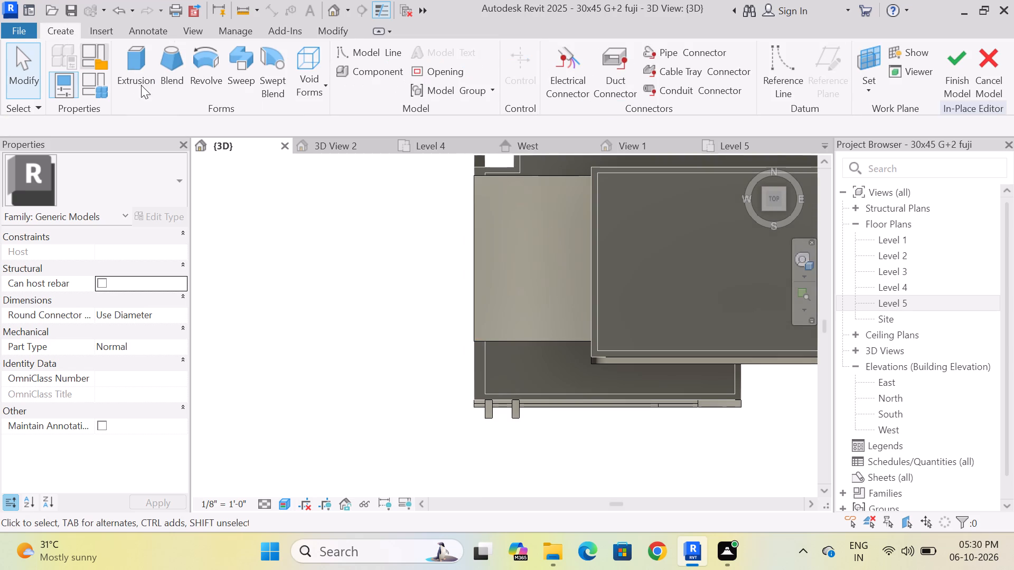
{"action": "left_click", "coordinate": [309, 96]}
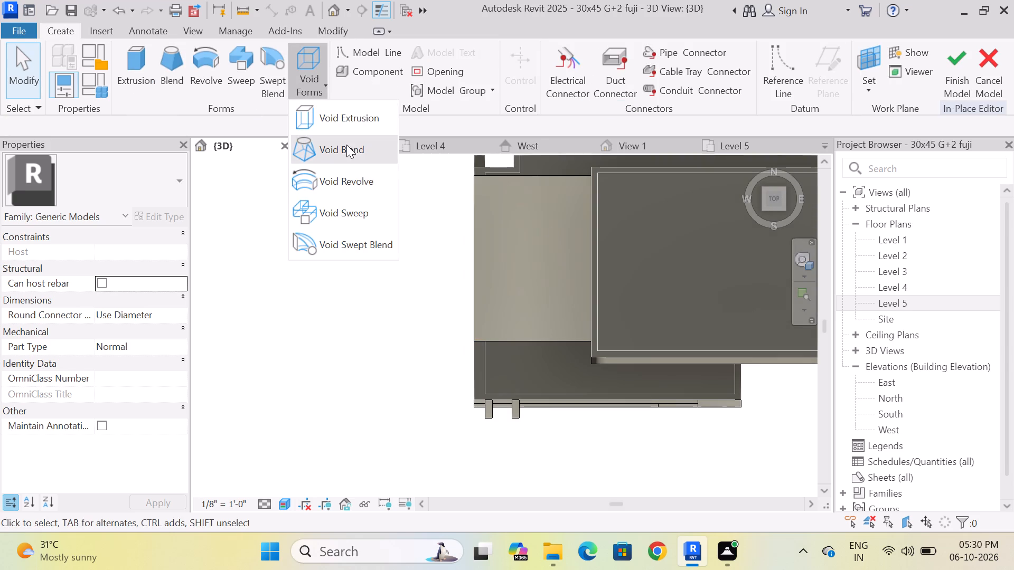
{"action": "left_click", "coordinate": [353, 119]}
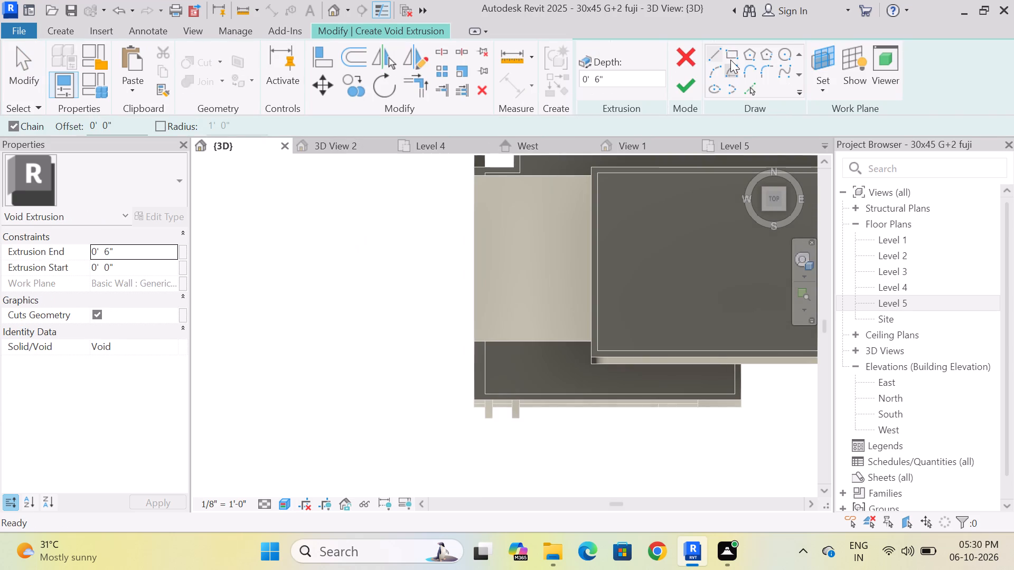
{"action": "left_click", "coordinate": [652, 79]}
{"action": "key", "text": "BackSpace"}
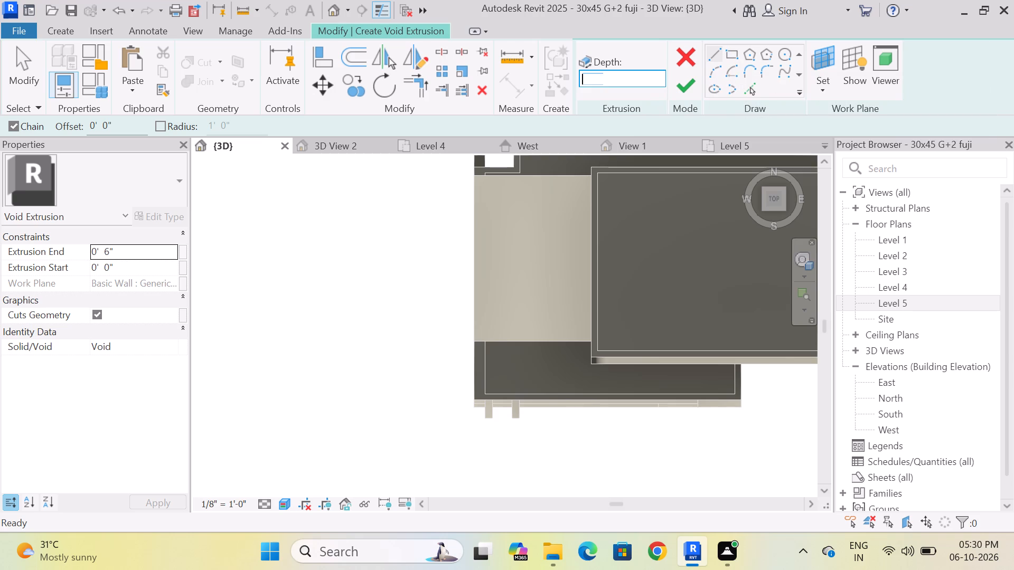
{"action": "type", "text": "2'"}
{"action": "key", "text": "Return"}
{"action": "left_click", "coordinate": [734, 56]}
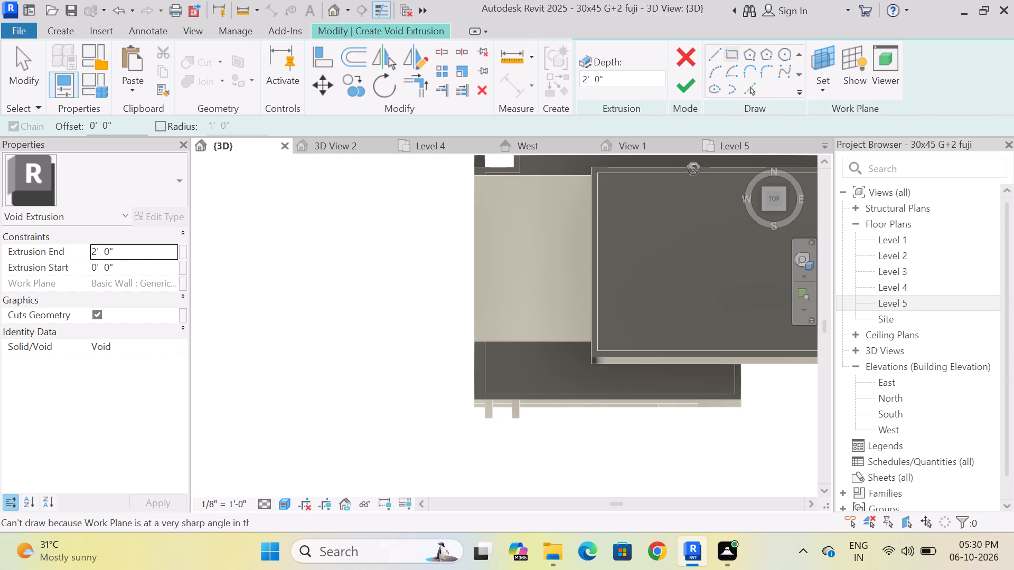
{"action": "left_click", "coordinate": [827, 68]}
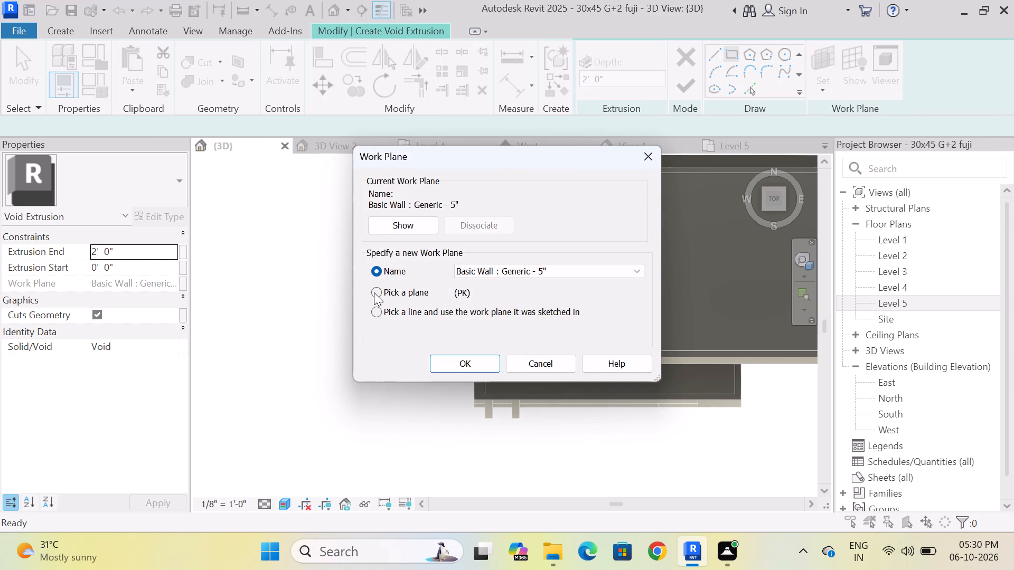
{"action": "left_click_drag", "start_coordinate": [374, 292], "coordinate": [380, 294]}
{"action": "left_click", "coordinate": [466, 366]}
{"action": "left_click", "coordinate": [540, 242]}
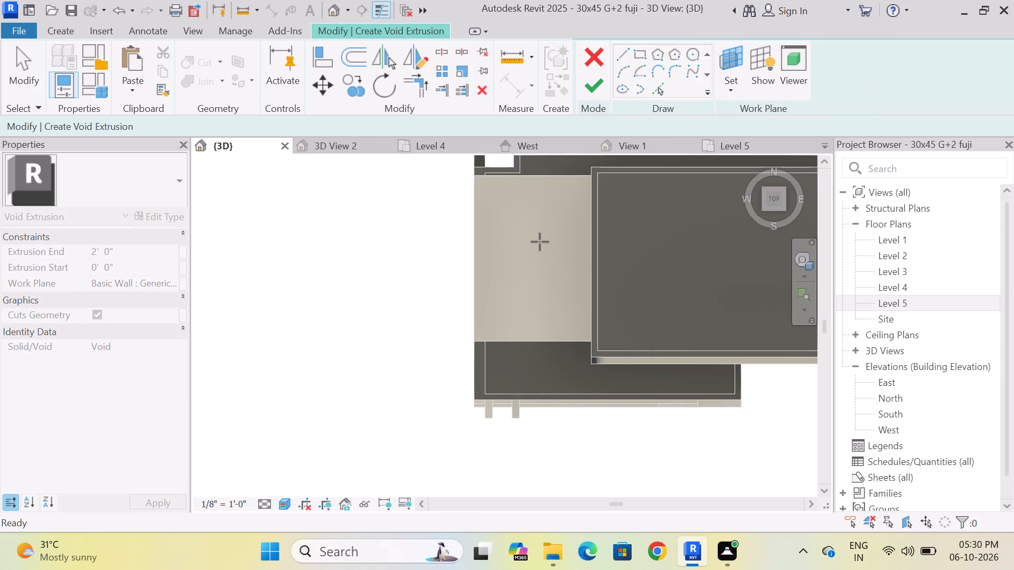
Sketch a narrow slot rectangle across the slab's width near its rear edge.
{"action": "left_click", "coordinate": [737, 53]}
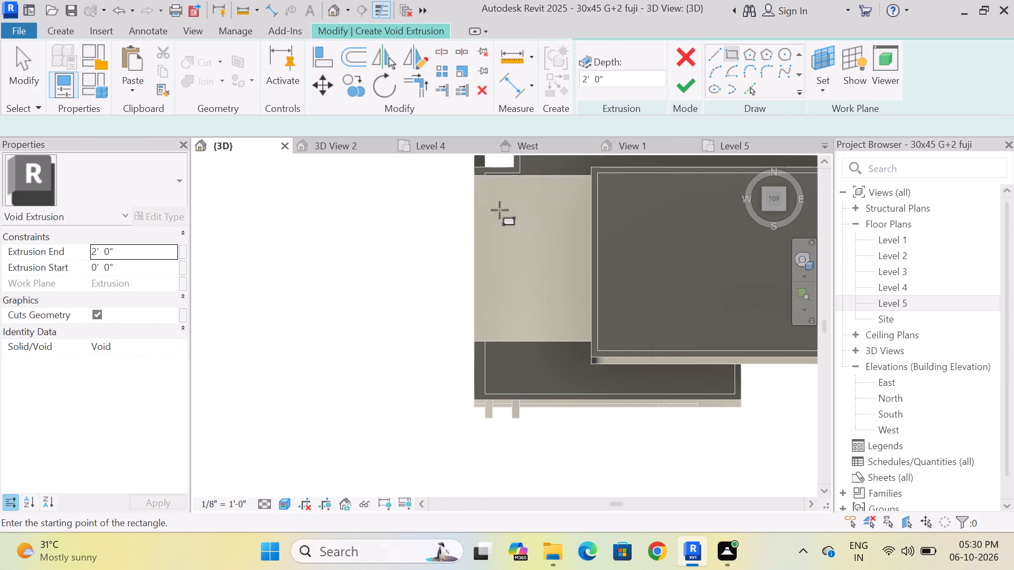
{"action": "left_click", "coordinate": [495, 203]}
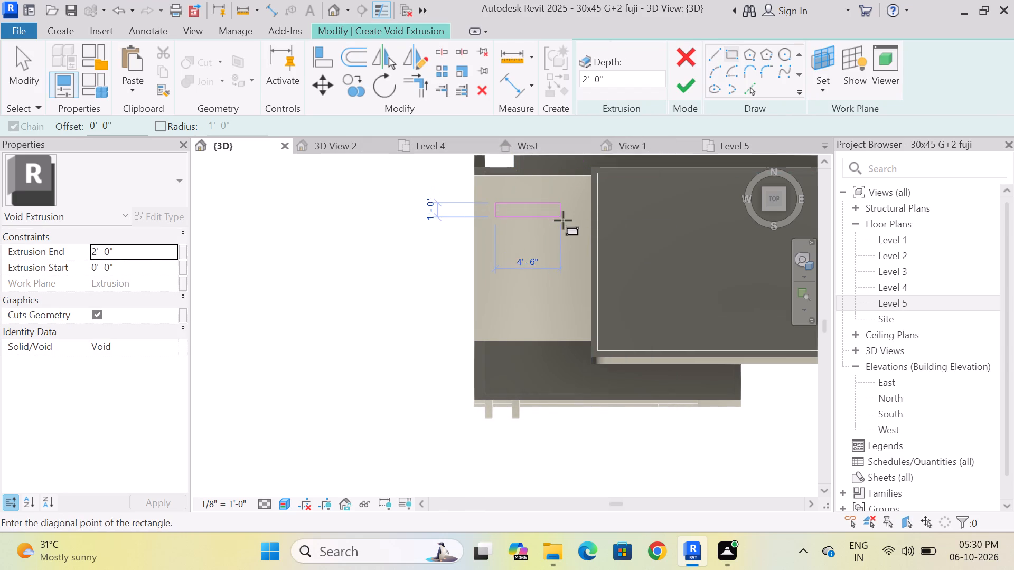
{"action": "left_click", "coordinate": [577, 220]}
{"action": "key", "text": "Escape"}
{"action": "scroll", "coordinate": [575, 216], "scroll_direction": "down", "scroll_amount": 3}
{"action": "key", "text": "Escape"}
{"action": "scroll", "coordinate": [569, 230], "scroll_direction": "up", "scroll_amount": 7}
{"action": "scroll", "coordinate": [518, 286], "scroll_direction": "down", "scroll_amount": 4}
{"action": "key", "text": "Escape"}
Copy the slot rectangle twice toward the slab's front edge, at 3'-0" and a further 3'-6", and finish the void extrusion.
{"action": "left_click_drag", "start_coordinate": [462, 191], "coordinate": [475, 200]}
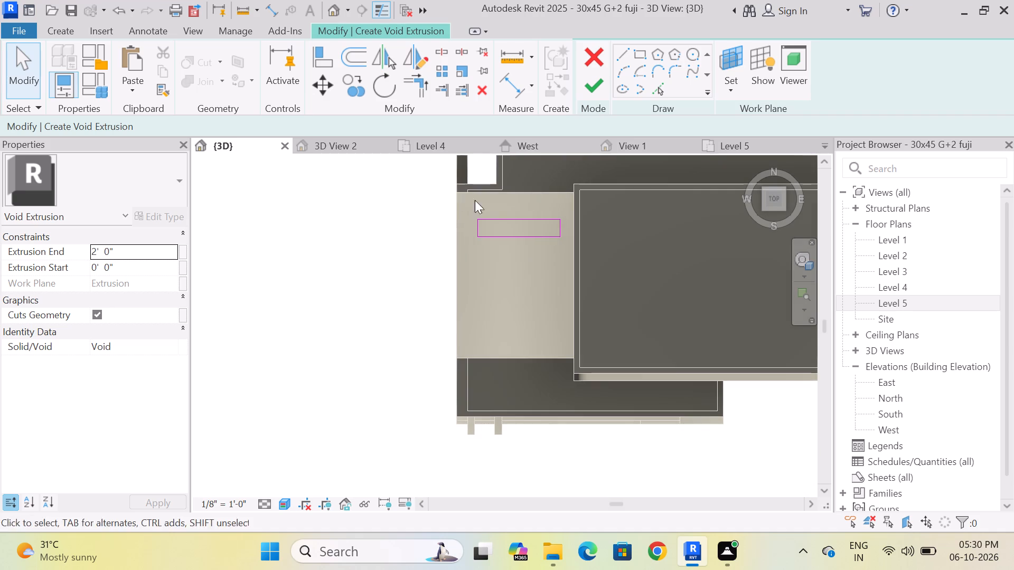
{"action": "left_click_drag", "start_coordinate": [475, 200], "coordinate": [690, 312]}
{"action": "left_click", "coordinate": [348, 91]}
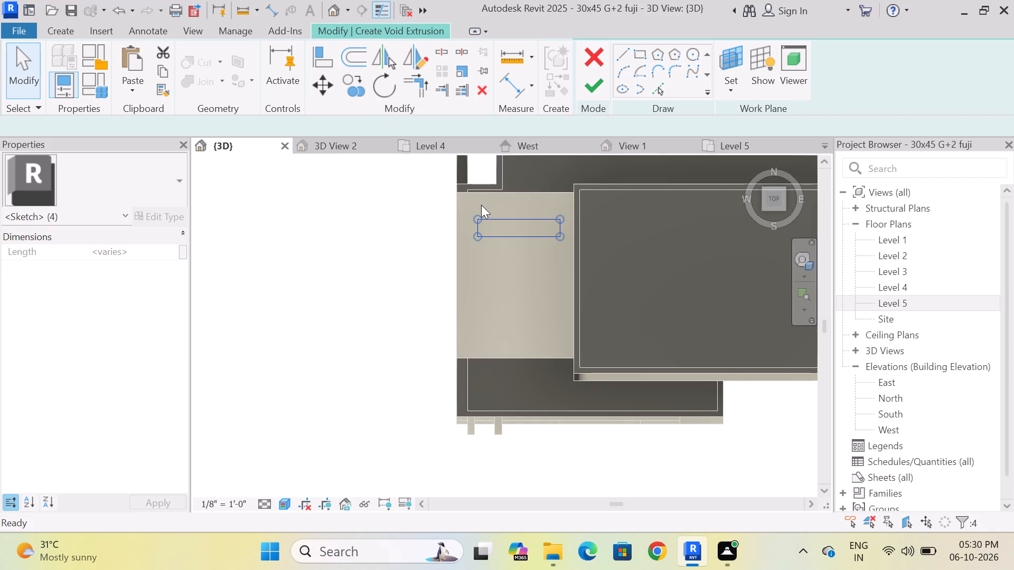
{"action": "scroll", "coordinate": [568, 256], "scroll_direction": "up", "scroll_amount": 4}
{"action": "left_click_drag", "start_coordinate": [553, 218], "coordinate": [555, 223]}
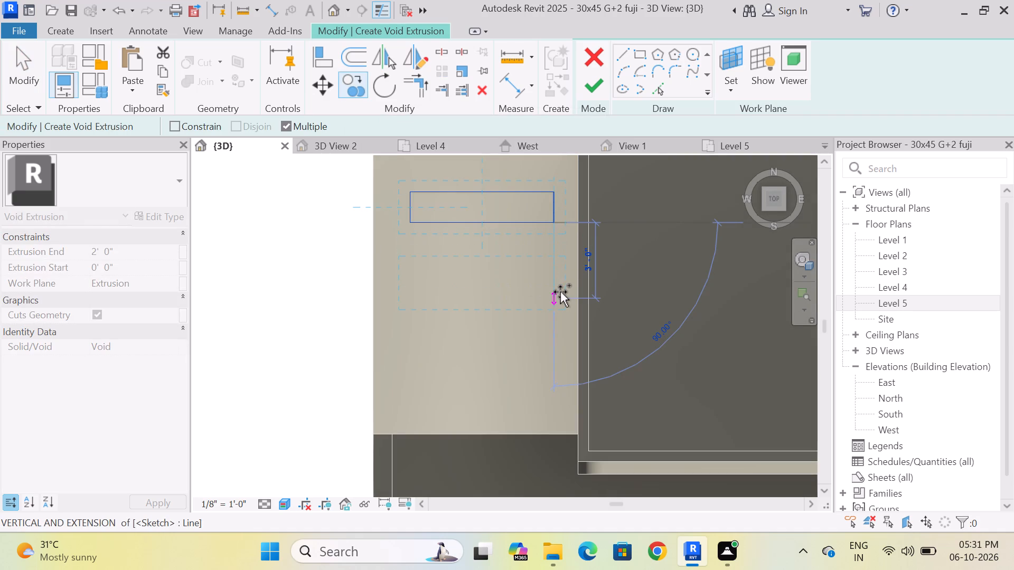
{"action": "left_click", "coordinate": [560, 292]}
{"action": "left_click", "coordinate": [551, 389]}
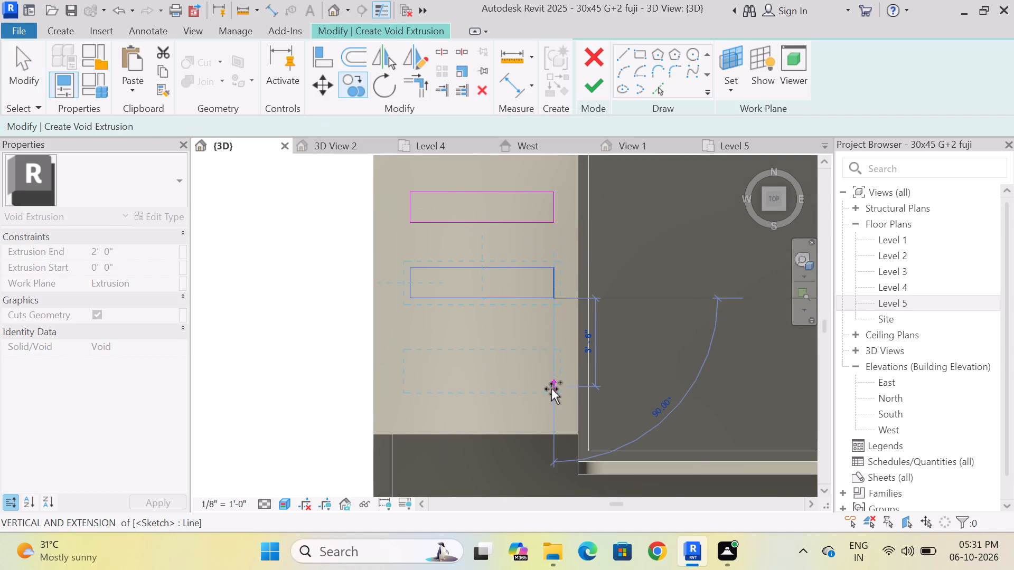
{"action": "key", "text": "Escape"}
{"action": "scroll", "coordinate": [528, 334], "scroll_direction": "down", "scroll_amount": 7}
{"action": "scroll", "coordinate": [525, 268], "scroll_direction": "down", "scroll_amount": 2}
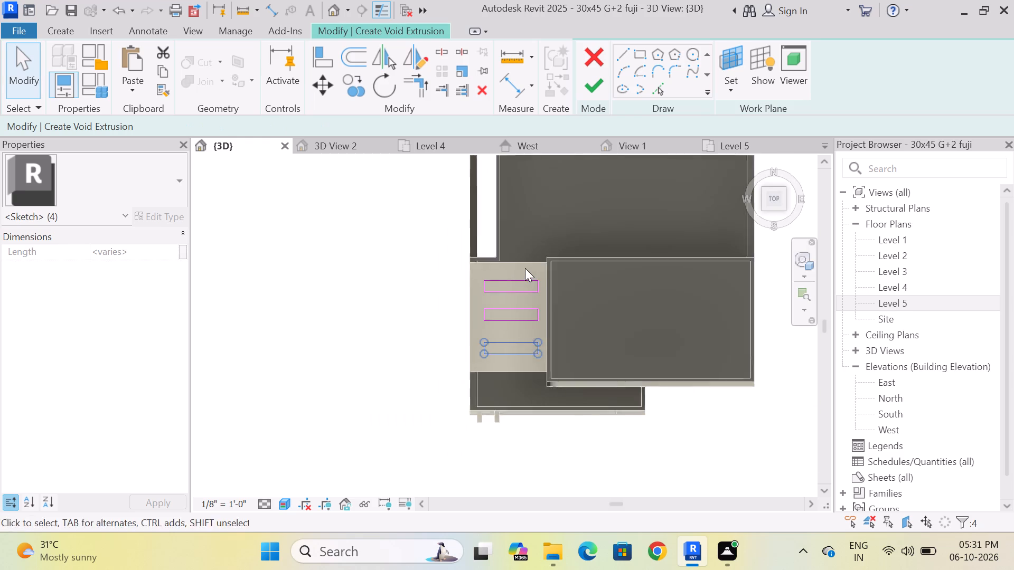
{"action": "scroll", "coordinate": [525, 322], "scroll_direction": "up", "scroll_amount": 2}
{"action": "key", "text": "Escape"}
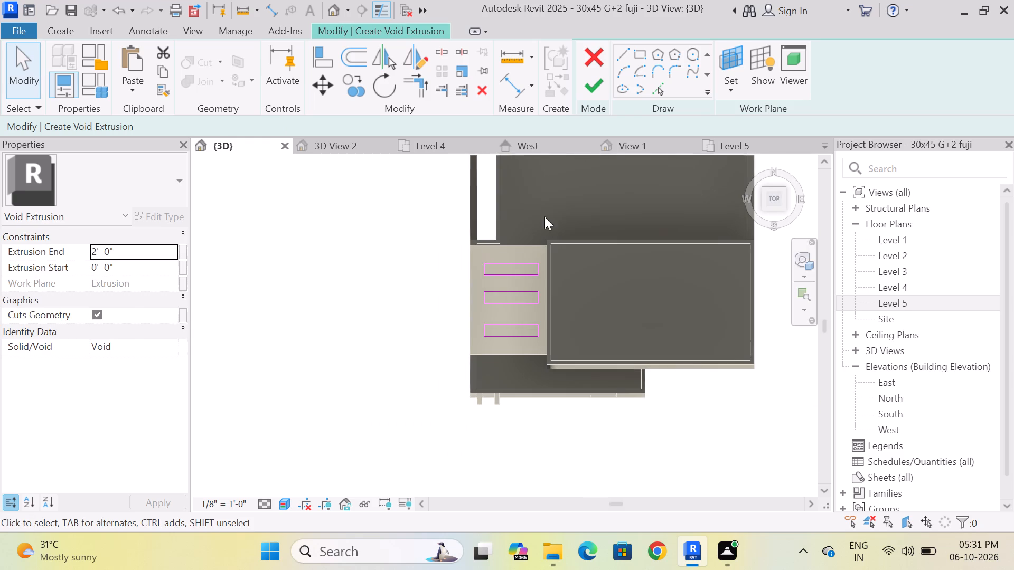
{"action": "left_click", "coordinate": [587, 85]}
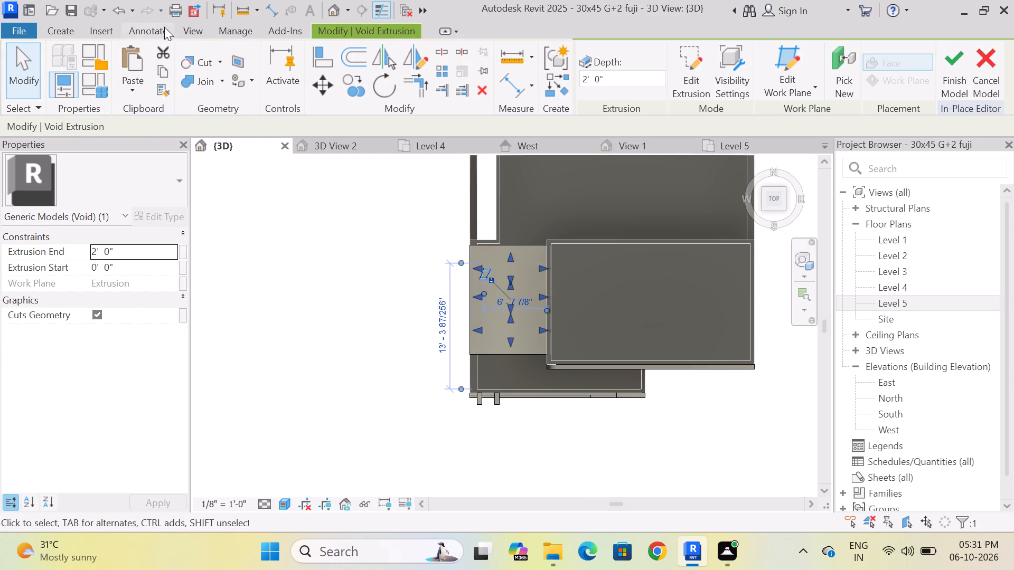
Examine the slotted slab and the surrounding terrace in 3D from the front and the left side.
{"action": "left_click", "coordinate": [199, 56]}
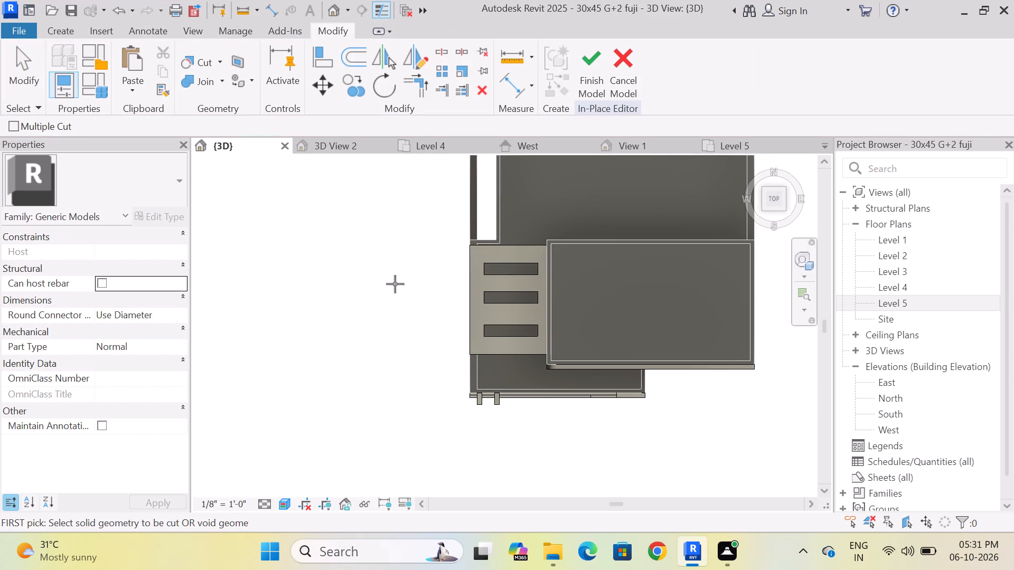
{"action": "scroll", "coordinate": [414, 232], "scroll_direction": "down", "scroll_amount": 2}
{"action": "middle_click_drag", "start_coordinate": [406, 377], "coordinate": [408, 324]}
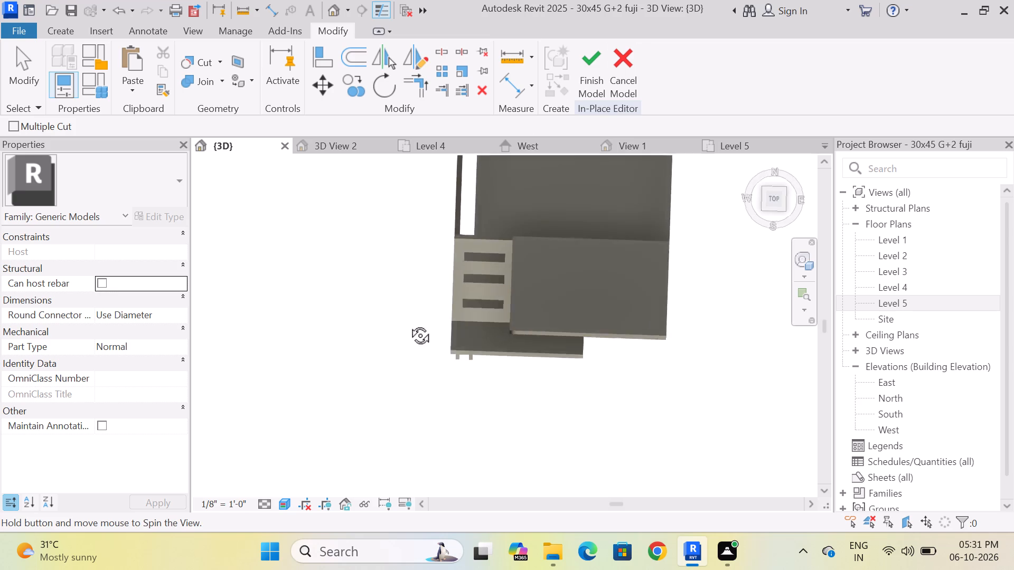
{"action": "middle_click_drag", "start_coordinate": [408, 324], "coordinate": [421, 186]}
{"action": "scroll", "coordinate": [430, 319], "scroll_direction": "down", "scroll_amount": 6}
{"action": "middle_click_drag", "start_coordinate": [435, 386], "coordinate": [420, 235], "text": "shift"}
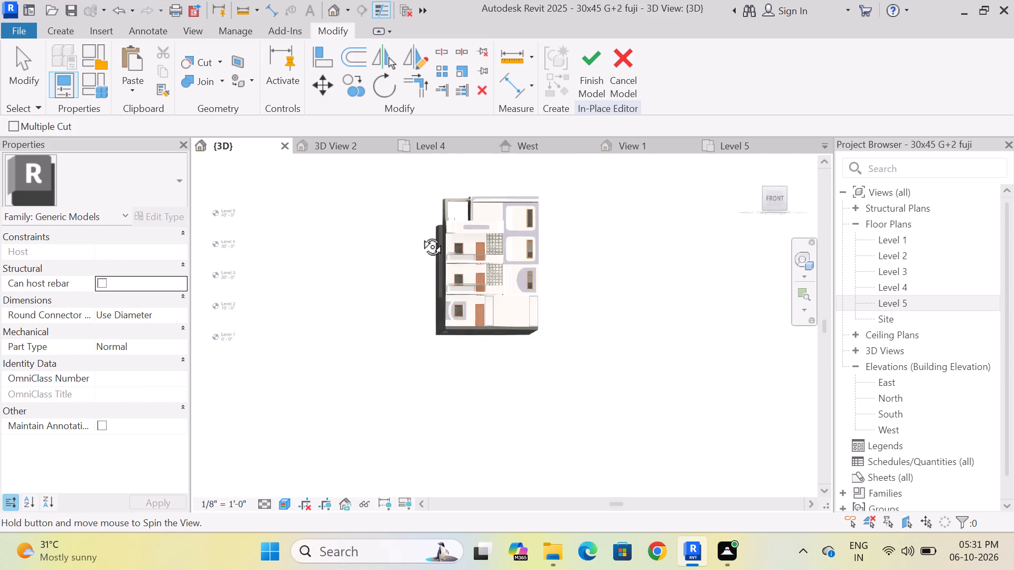
{"action": "middle_click_drag", "start_coordinate": [420, 235], "coordinate": [461, 327], "text": "shift"}
{"action": "scroll", "coordinate": [440, 237], "scroll_direction": "up", "scroll_amount": 8}
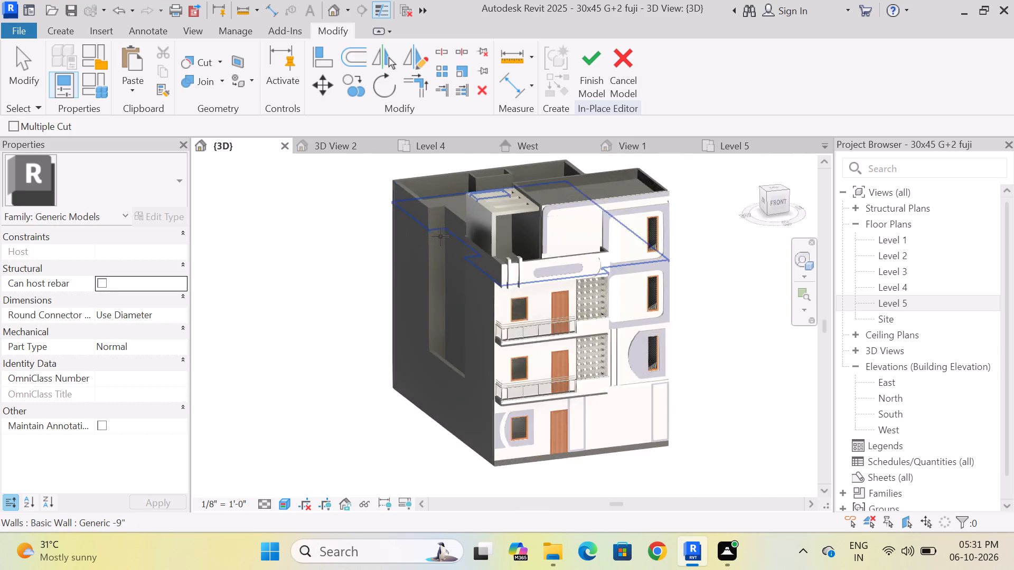
{"action": "scroll", "coordinate": [440, 236], "scroll_direction": "up", "scroll_amount": 1}
Switch to the reference model's 3D View 2 to compare the top-floor slab.
{"action": "left_click", "coordinate": [64, 28]}
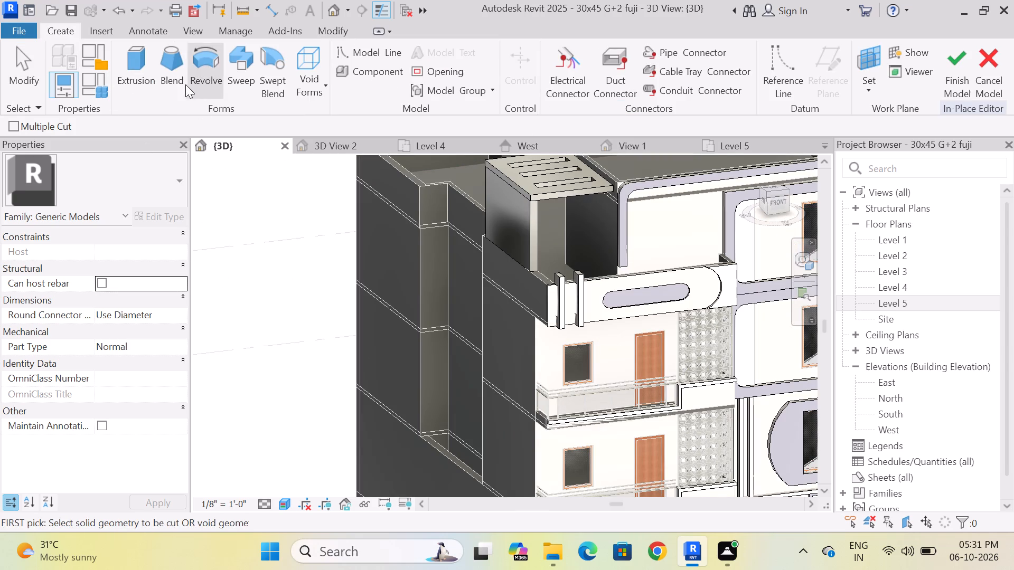
{"action": "left_click", "coordinate": [325, 147]}
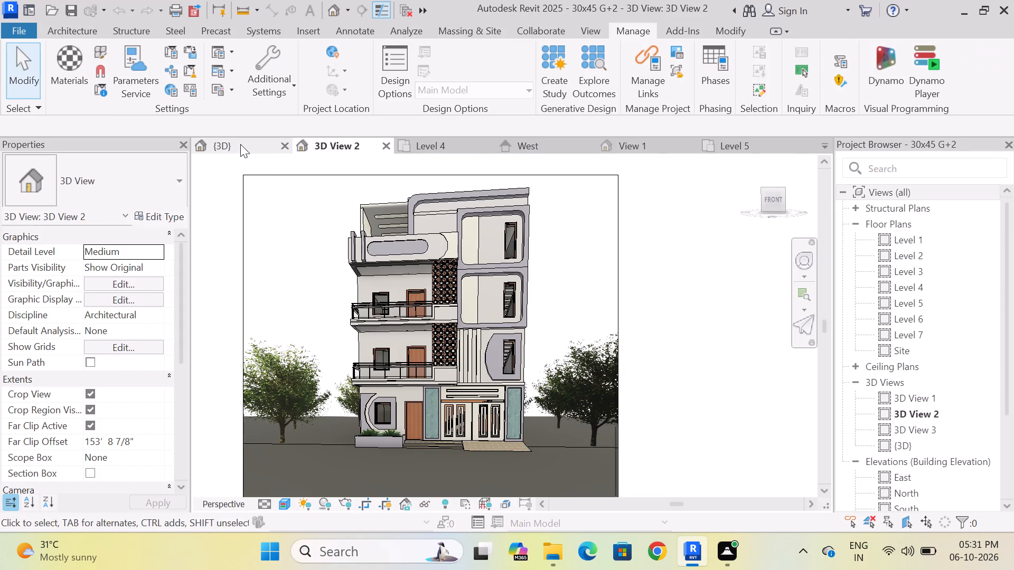
Return to the facade model's 3D view and paint the terrace side wall's outer face and the slotted slab's top and side edge with 03 white.
{"action": "left_click", "coordinate": [240, 144]}
{"action": "scroll", "coordinate": [550, 196], "scroll_direction": "up", "scroll_amount": 4}
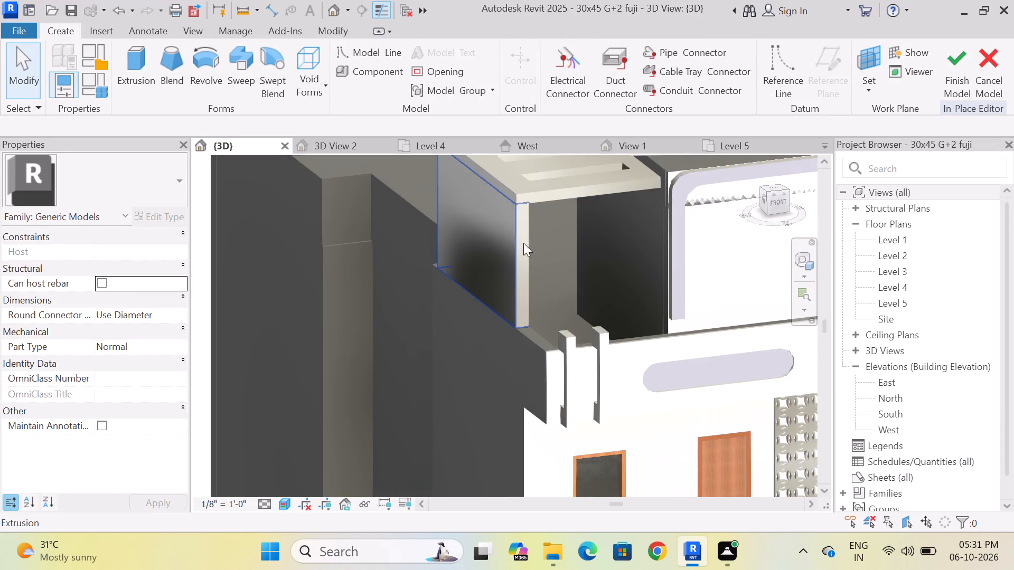
{"action": "scroll", "coordinate": [525, 259], "scroll_direction": "down", "scroll_amount": 3}
{"action": "scroll", "coordinate": [502, 173], "scroll_direction": "up", "scroll_amount": 4}
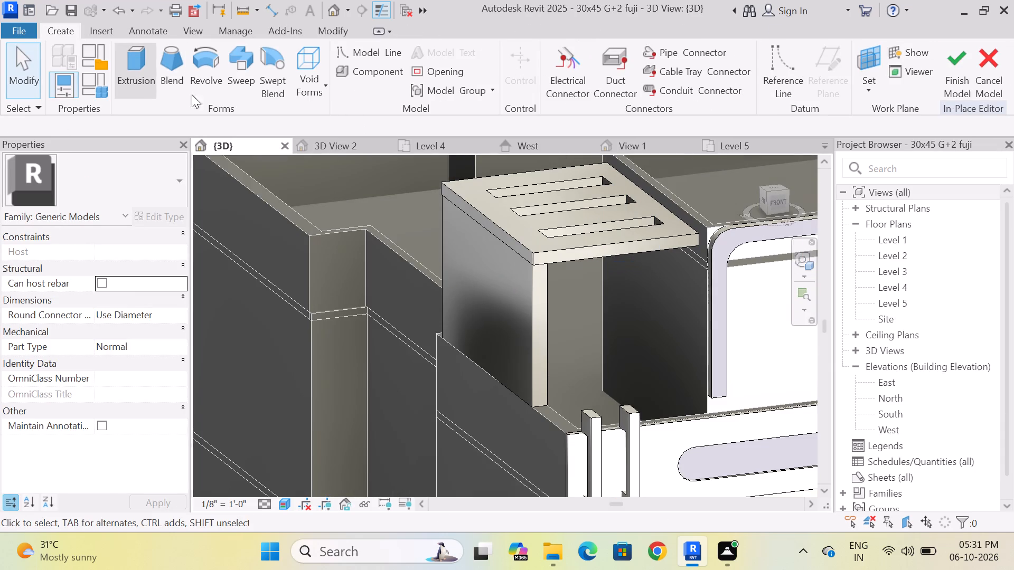
{"action": "left_click", "coordinate": [228, 30]}
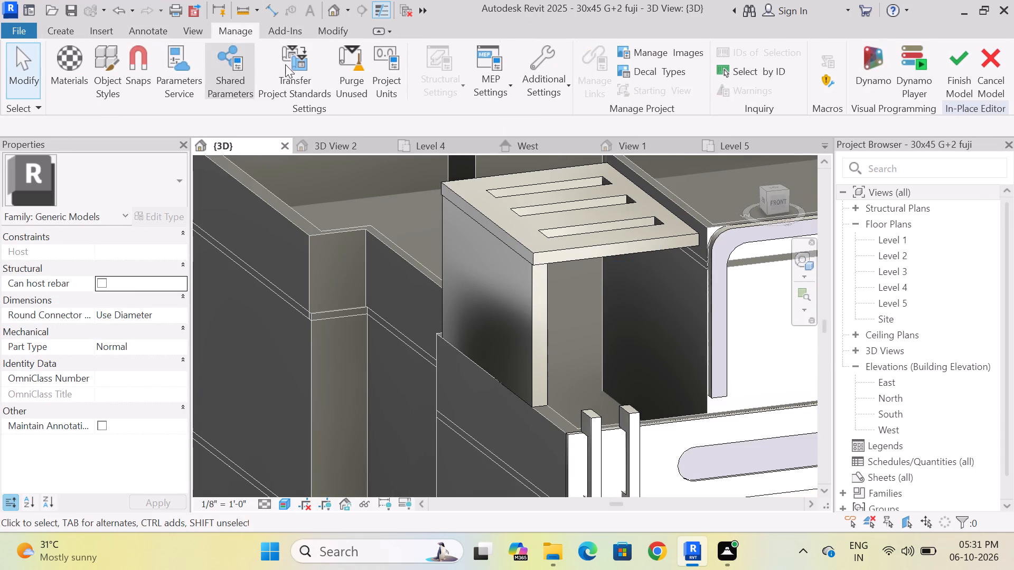
{"action": "left_click", "coordinate": [347, 36]}
{"action": "left_click", "coordinate": [231, 80]}
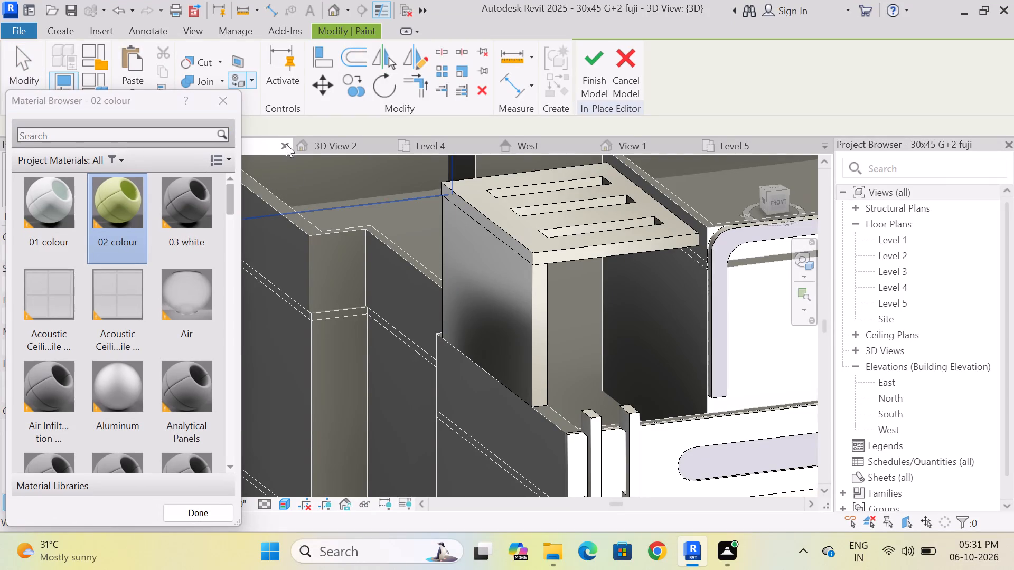
{"action": "left_click", "coordinate": [186, 205]}
{"action": "left_click", "coordinate": [459, 243]}
{"action": "scroll", "coordinate": [486, 177], "scroll_direction": "up", "scroll_amount": 5}
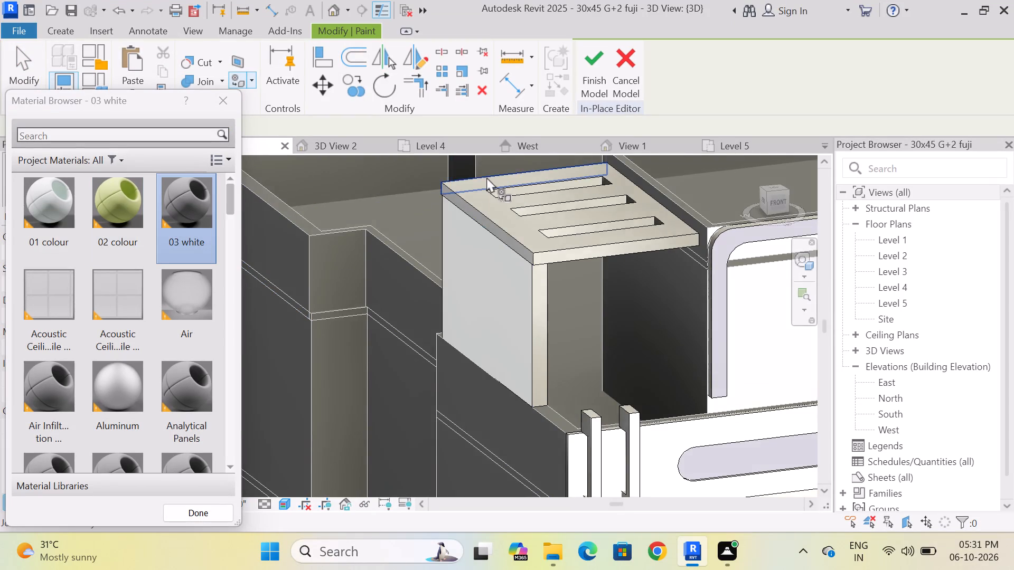
{"action": "left_click", "coordinate": [474, 202]}
{"action": "scroll", "coordinate": [432, 243], "scroll_direction": "up", "scroll_amount": 4}
{"action": "left_click", "coordinate": [445, 225]}
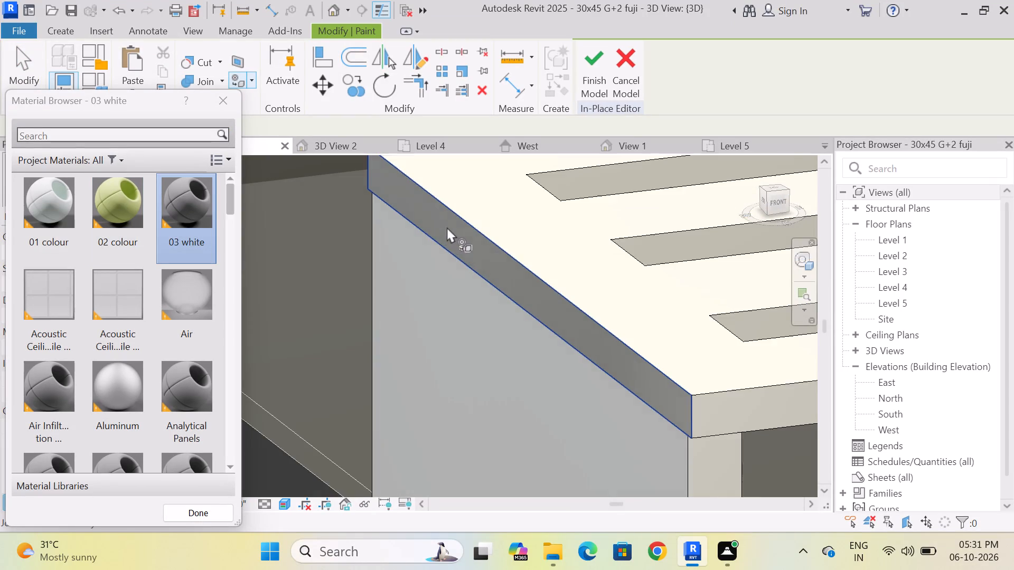
Paint the inner faces of the slab's three slots with 03 white.
{"action": "scroll", "coordinate": [446, 234], "scroll_direction": "down", "scroll_amount": 5}
{"action": "scroll", "coordinate": [549, 187], "scroll_direction": "up", "scroll_amount": 7}
{"action": "left_click", "coordinate": [522, 227]}
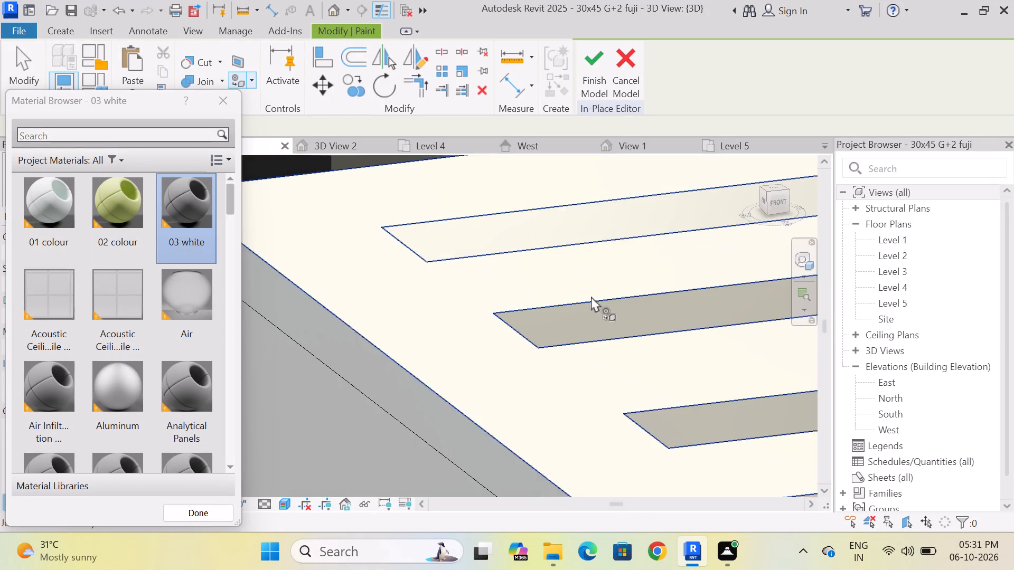
{"action": "left_click", "coordinate": [598, 317]}
{"action": "scroll", "coordinate": [559, 255], "scroll_direction": "down", "scroll_amount": 5}
{"action": "scroll", "coordinate": [655, 345], "scroll_direction": "up", "scroll_amount": 4}
{"action": "left_click", "coordinate": [645, 329]}
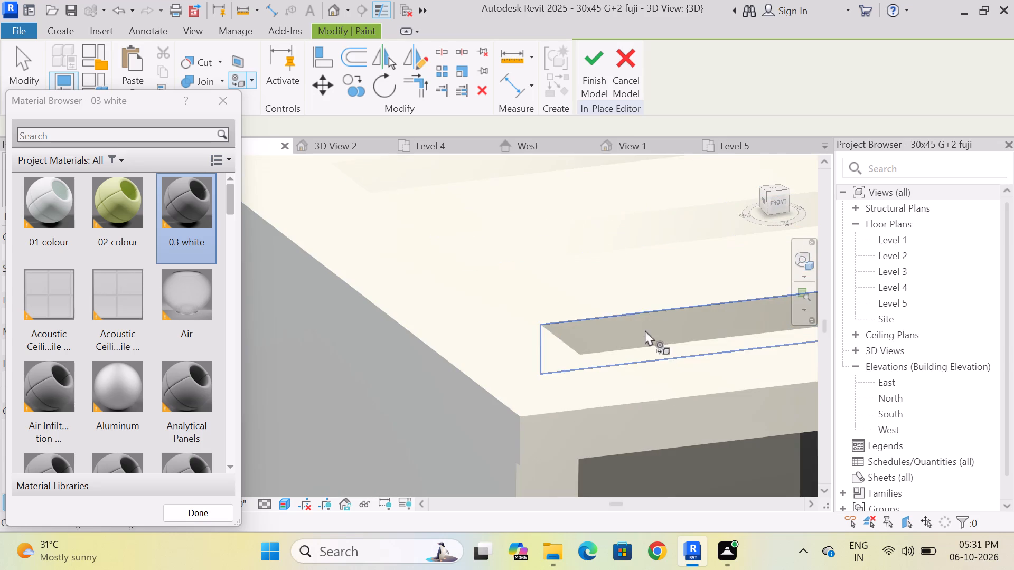
Paint the front end of the terrace side wall and the slab's front edge with 03 white, and finish painting.
{"action": "scroll", "coordinate": [554, 273], "scroll_direction": "down", "scroll_amount": 15}
{"action": "scroll", "coordinate": [478, 226], "scroll_direction": "down", "scroll_amount": 6}
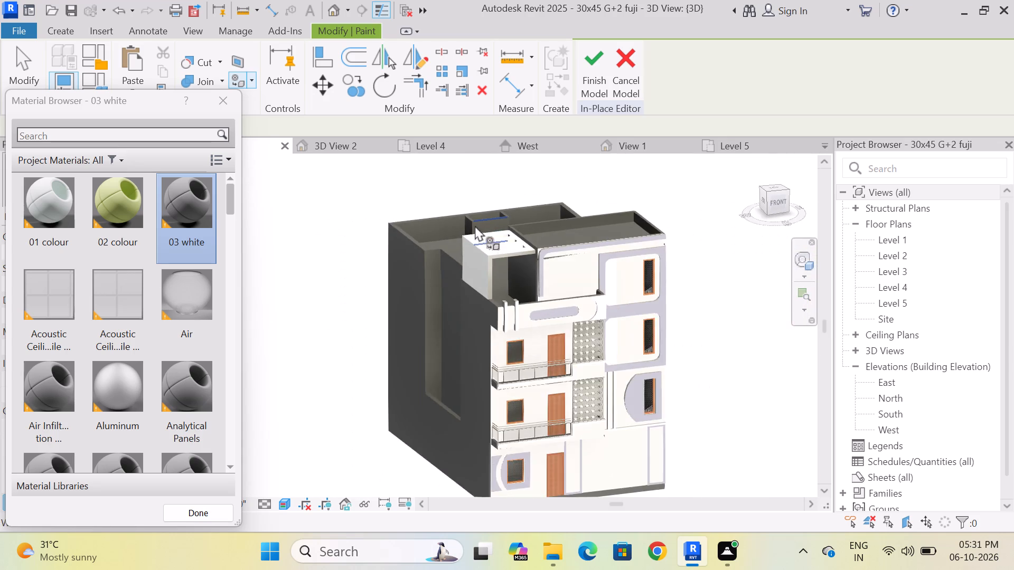
{"action": "scroll", "coordinate": [475, 225], "scroll_direction": "down", "scroll_amount": 3}
{"action": "middle_click_drag", "start_coordinate": [521, 336], "coordinate": [485, 289], "text": "shift"}
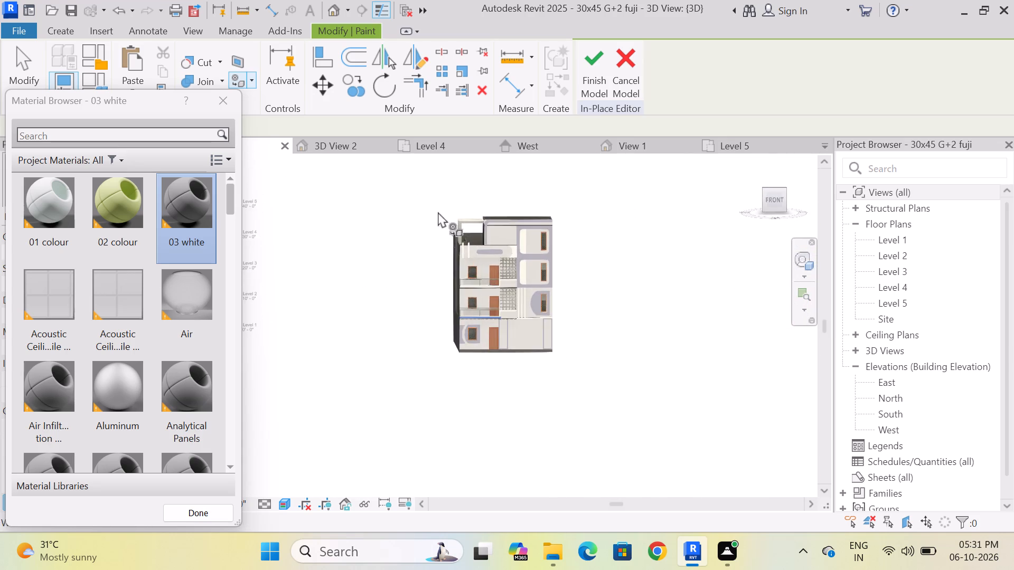
{"action": "scroll", "coordinate": [438, 212], "scroll_direction": "up", "scroll_amount": 18}
{"action": "left_click", "coordinate": [456, 230]}
{"action": "scroll", "coordinate": [468, 300], "scroll_direction": "down", "scroll_amount": 3}
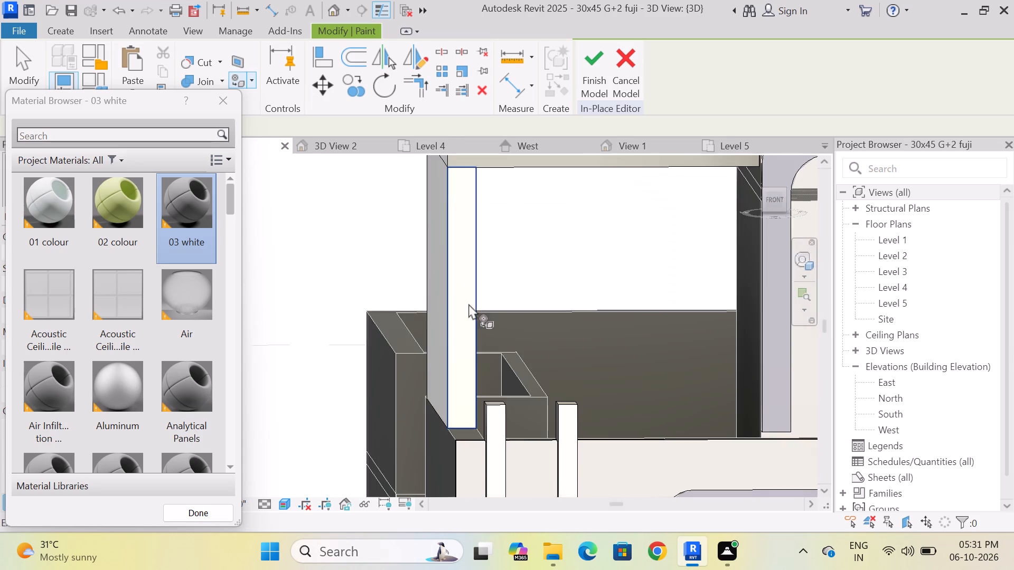
{"action": "scroll", "coordinate": [468, 303], "scroll_direction": "down", "scroll_amount": 1}
{"action": "scroll", "coordinate": [467, 217], "scroll_direction": "up", "scroll_amount": 8}
{"action": "left_click", "coordinate": [467, 217]}
{"action": "scroll", "coordinate": [453, 234], "scroll_direction": "down", "scroll_amount": 10}
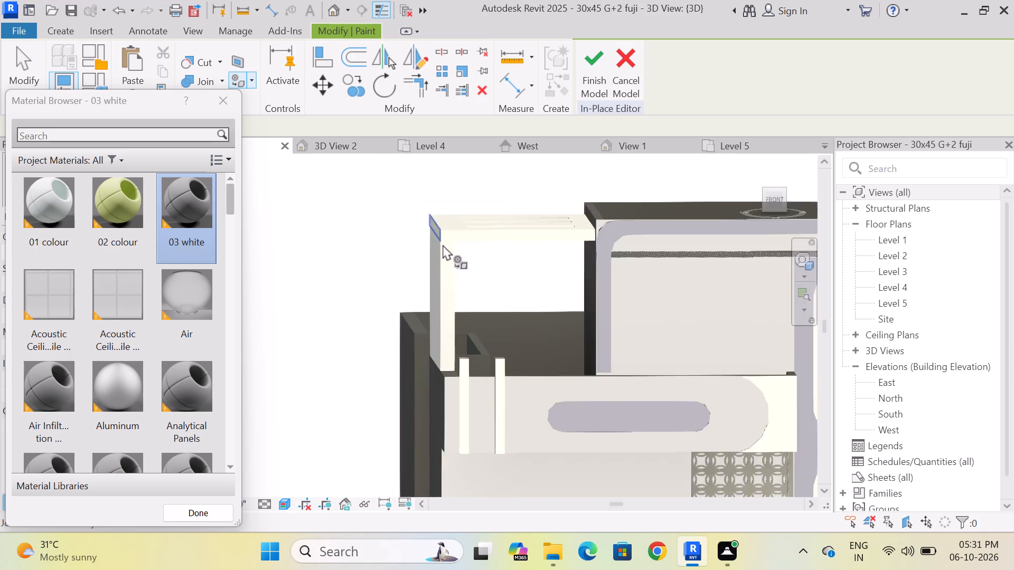
{"action": "scroll", "coordinate": [443, 244], "scroll_direction": "down", "scroll_amount": 9}
{"action": "scroll", "coordinate": [475, 282], "scroll_direction": "up", "scroll_amount": 5}
{"action": "scroll", "coordinate": [453, 212], "scroll_direction": "down", "scroll_amount": 4}
{"action": "scroll", "coordinate": [470, 259], "scroll_direction": "up", "scroll_amount": 4}
{"action": "scroll", "coordinate": [461, 236], "scroll_direction": "down", "scroll_amount": 4}
{"action": "left_click", "coordinate": [228, 108]}
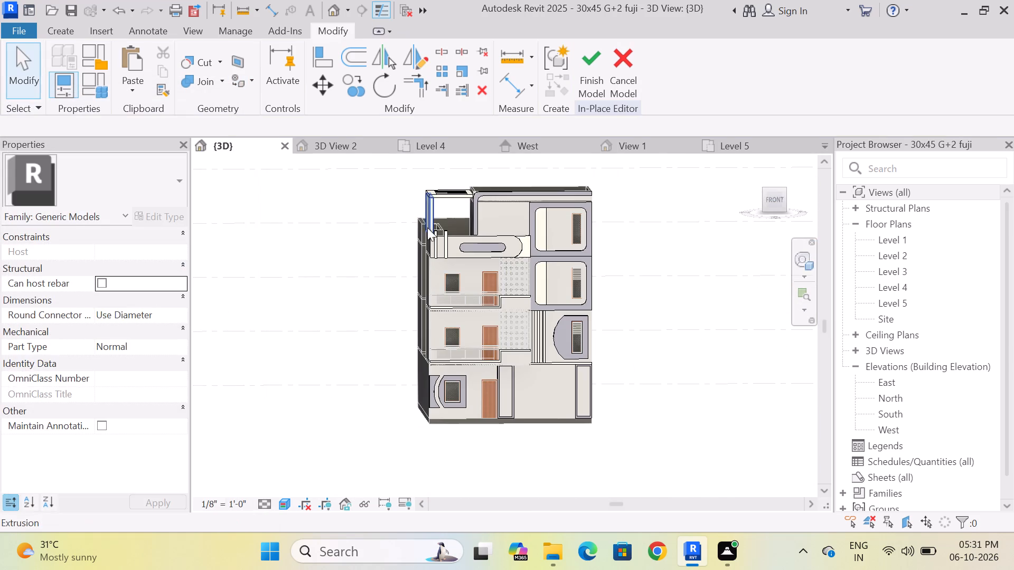
Start a solid extrusion with a depth of 1" and set its work plane on the ground-floor front wall face.
{"action": "scroll", "coordinate": [393, 239], "scroll_direction": "down", "scroll_amount": 2}
{"action": "middle_click_drag", "start_coordinate": [370, 269], "coordinate": [361, 263], "text": "shift"}
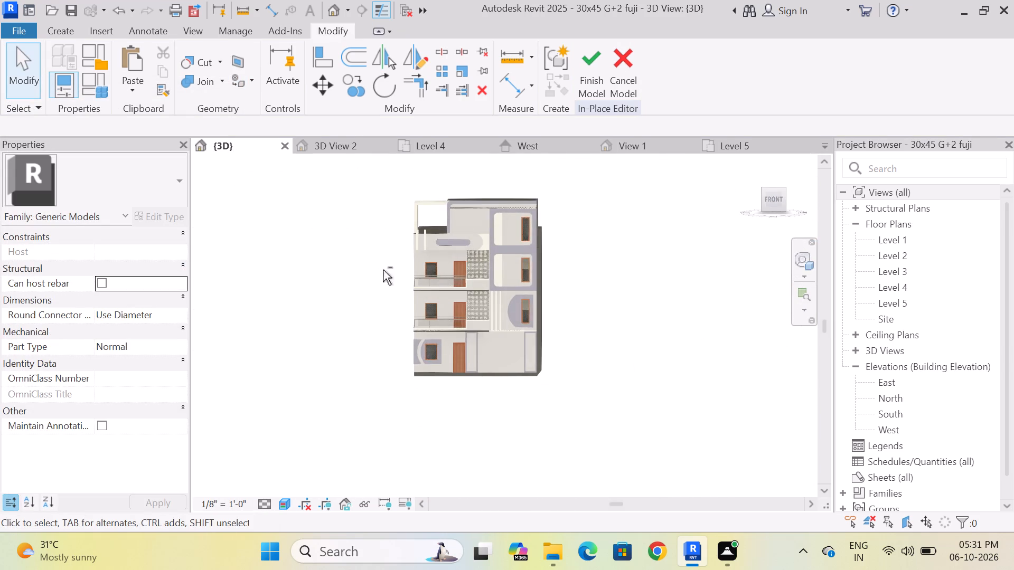
{"action": "left_click", "coordinate": [771, 199]}
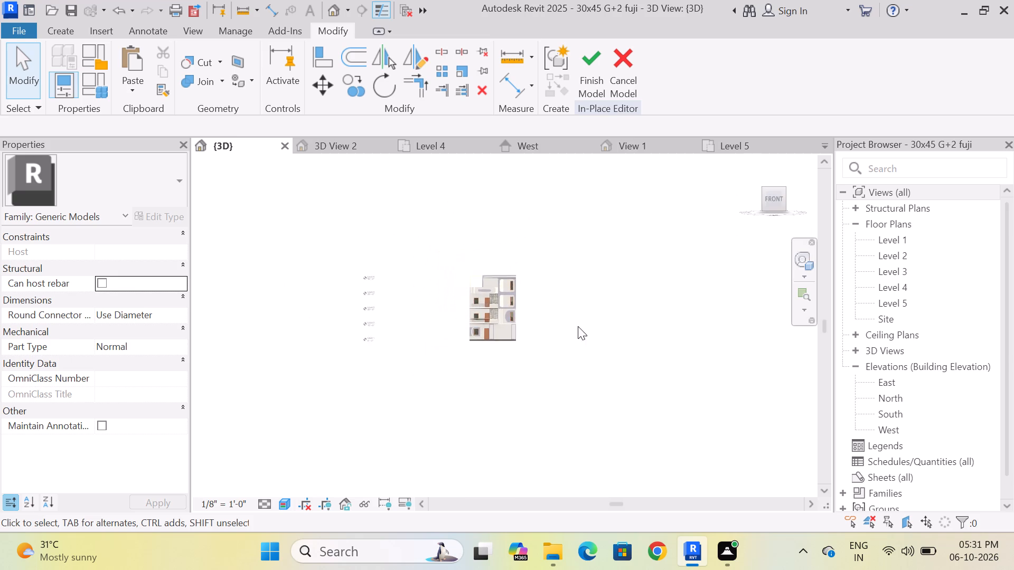
{"action": "scroll", "coordinate": [531, 384], "scroll_direction": "up", "scroll_amount": 11}
{"action": "scroll", "coordinate": [540, 364], "scroll_direction": "down", "scroll_amount": 3}
{"action": "scroll", "coordinate": [502, 344], "scroll_direction": "up", "scroll_amount": 4}
{"action": "scroll", "coordinate": [408, 282], "scroll_direction": "up", "scroll_amount": 4}
{"action": "scroll", "coordinate": [493, 302], "scroll_direction": "down", "scroll_amount": 5}
{"action": "scroll", "coordinate": [473, 294], "scroll_direction": "up", "scroll_amount": 2}
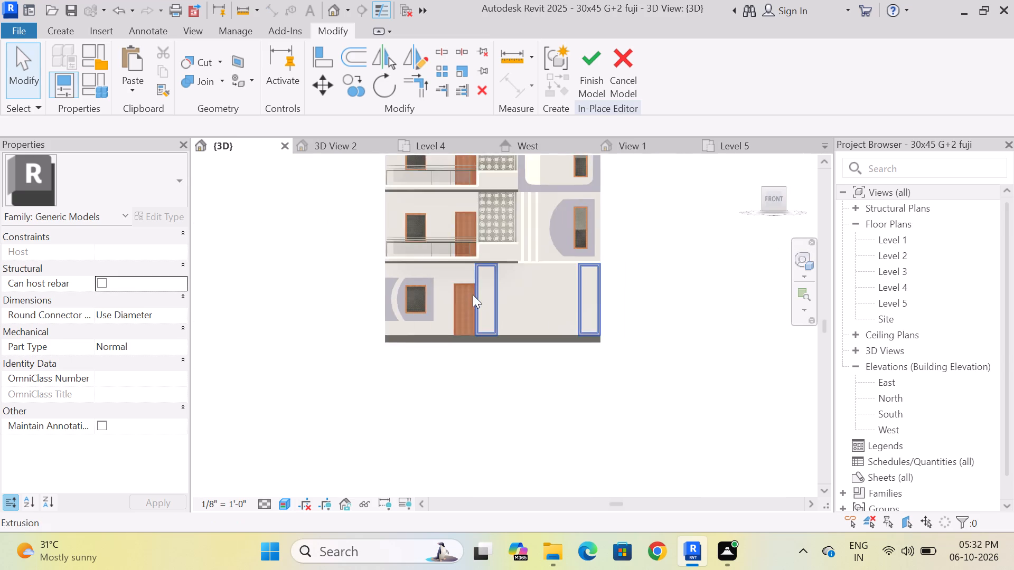
{"action": "scroll", "coordinate": [473, 294], "scroll_direction": "up", "scroll_amount": 5}
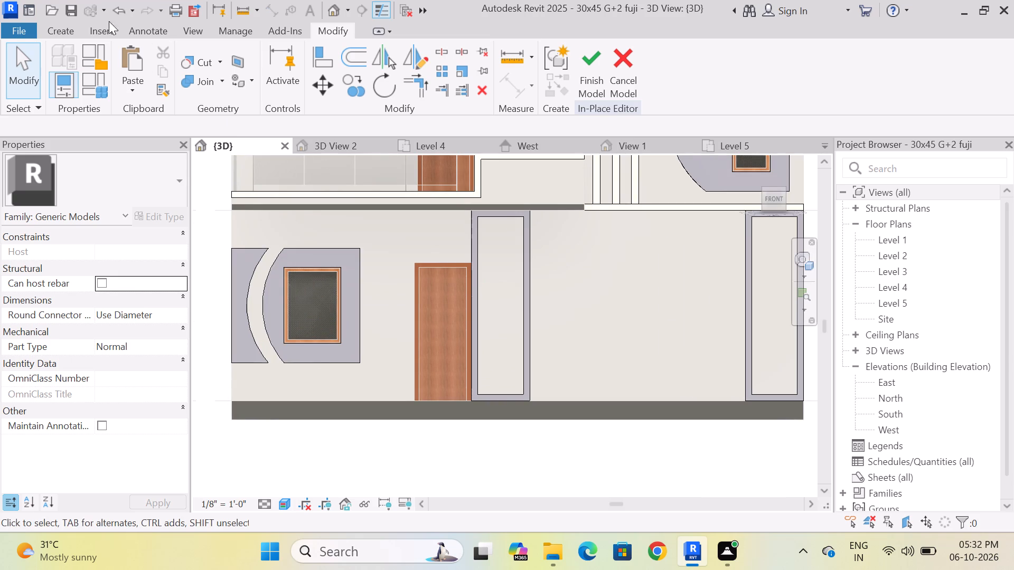
{"action": "left_click", "coordinate": [76, 27]}
{"action": "left_click", "coordinate": [141, 62]}
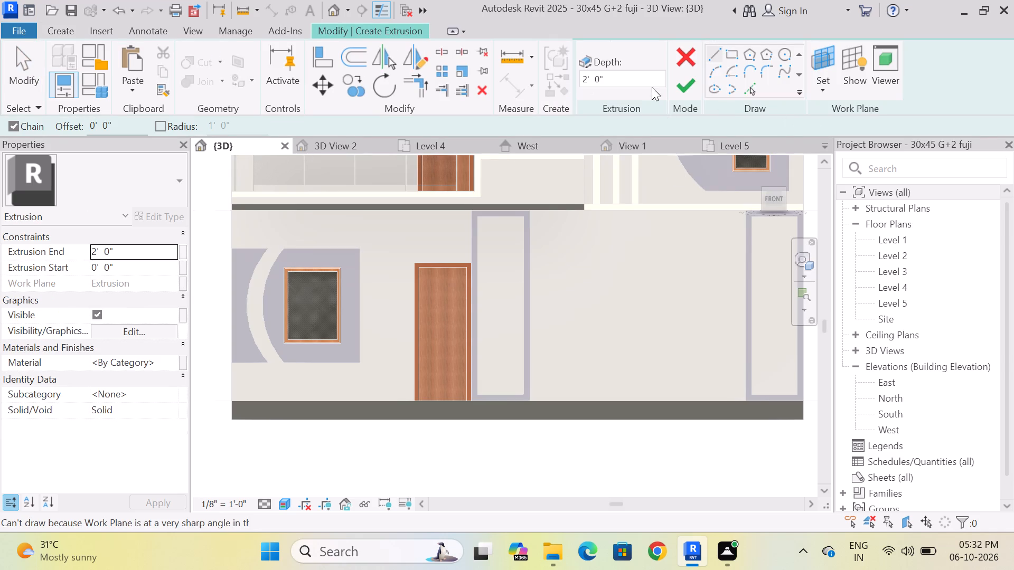
{"action": "left_click", "coordinate": [635, 79]}
{"action": "key", "text": "BackSpace"}
{"action": "key", "text": "1"}
{"action": "key", "text": "shift+quotedbl"}
{"action": "key", "text": "Return"}
{"action": "left_click", "coordinate": [824, 64]}
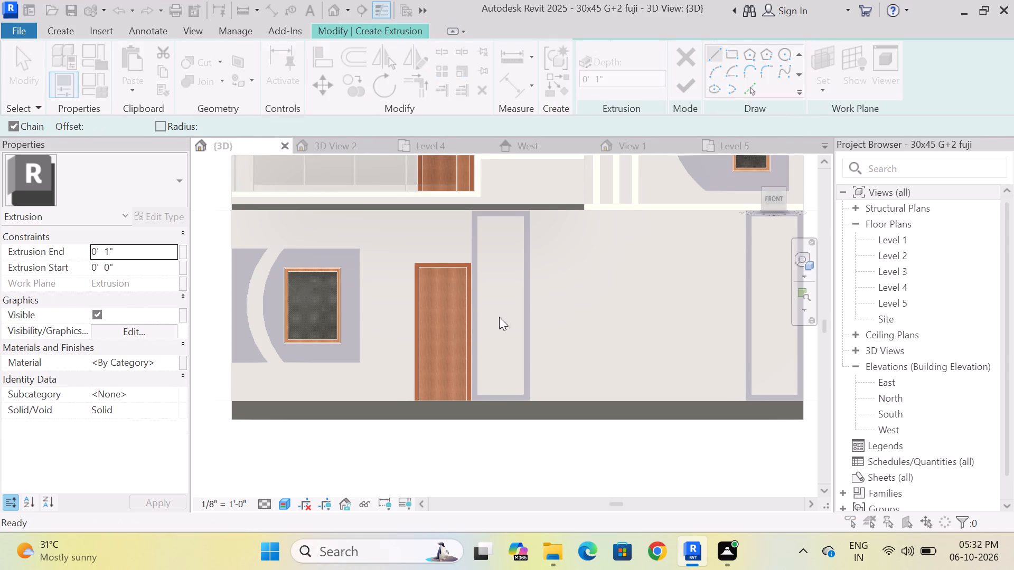
{"action": "left_click_drag", "start_coordinate": [376, 292], "coordinate": [382, 297]}
{"action": "left_click", "coordinate": [452, 367]}
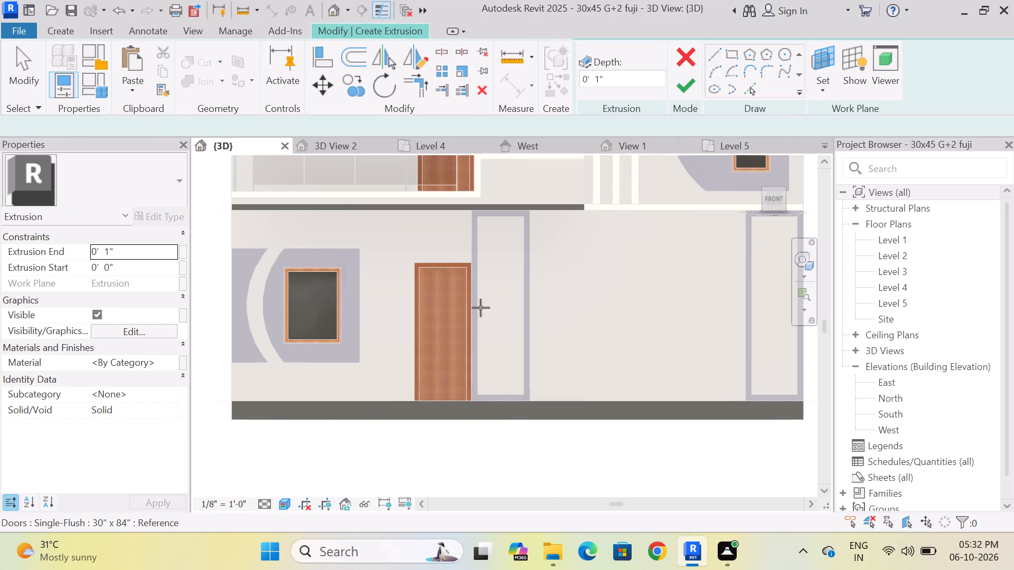
{"action": "scroll", "coordinate": [511, 262], "scroll_direction": "up", "scroll_amount": 5}
{"action": "left_click", "coordinate": [509, 260]}
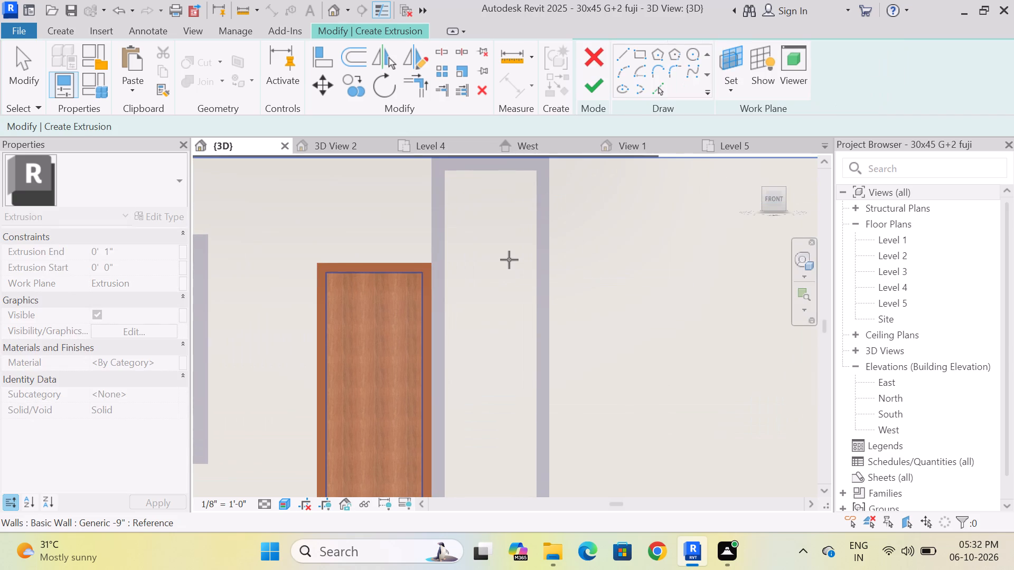
Sketch a rectangle inside each of the two tall ground-floor frames along their inner corners and finish the extrusion.
{"action": "left_click", "coordinate": [737, 51]}
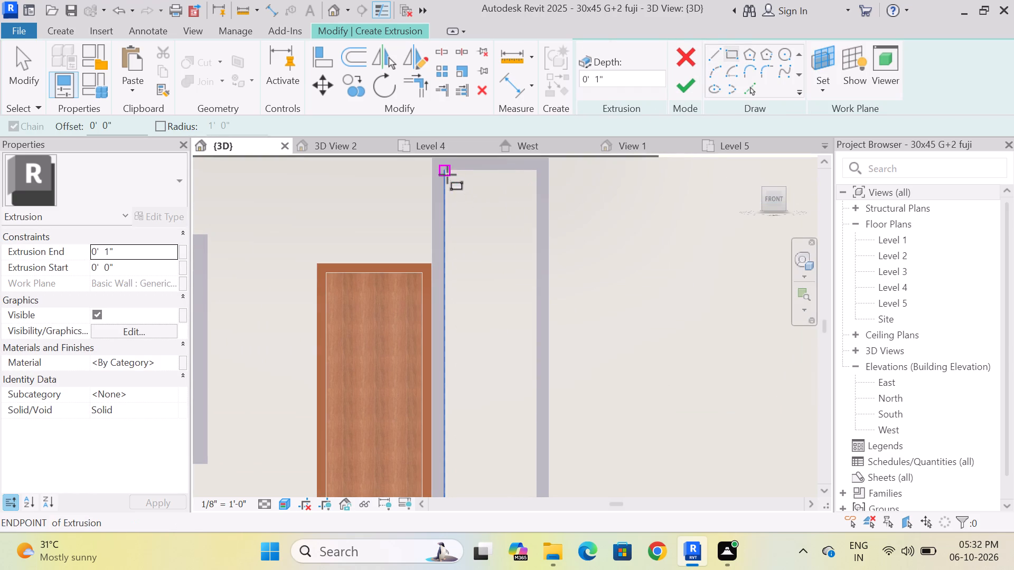
{"action": "left_click", "coordinate": [447, 172]}
{"action": "scroll", "coordinate": [503, 199], "scroll_direction": "down", "scroll_amount": 8}
{"action": "scroll", "coordinate": [522, 329], "scroll_direction": "up", "scroll_amount": 7}
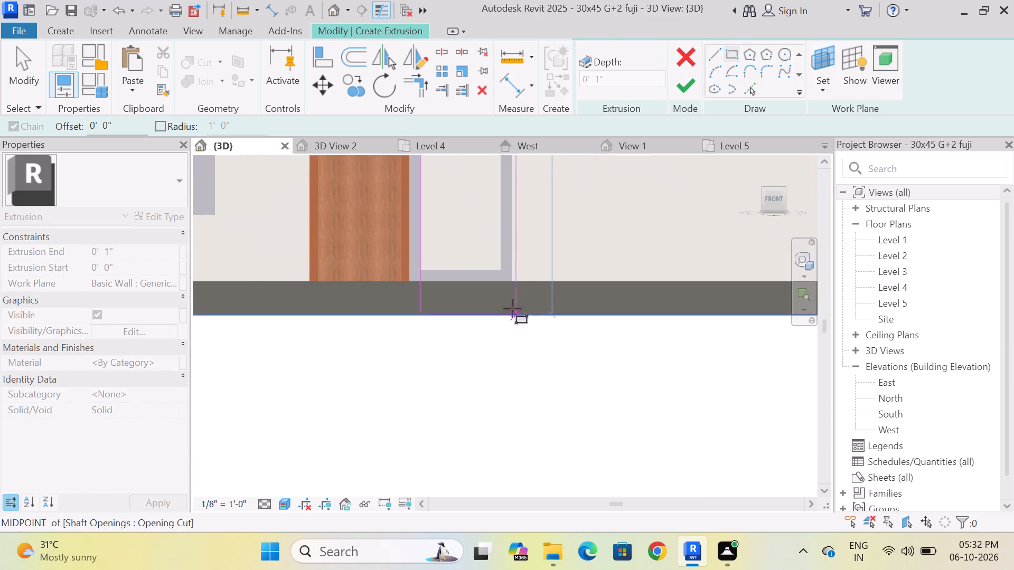
{"action": "left_click", "coordinate": [500, 269]}
{"action": "key", "text": "Escape"}
{"action": "scroll", "coordinate": [463, 335], "scroll_direction": "down", "scroll_amount": 8}
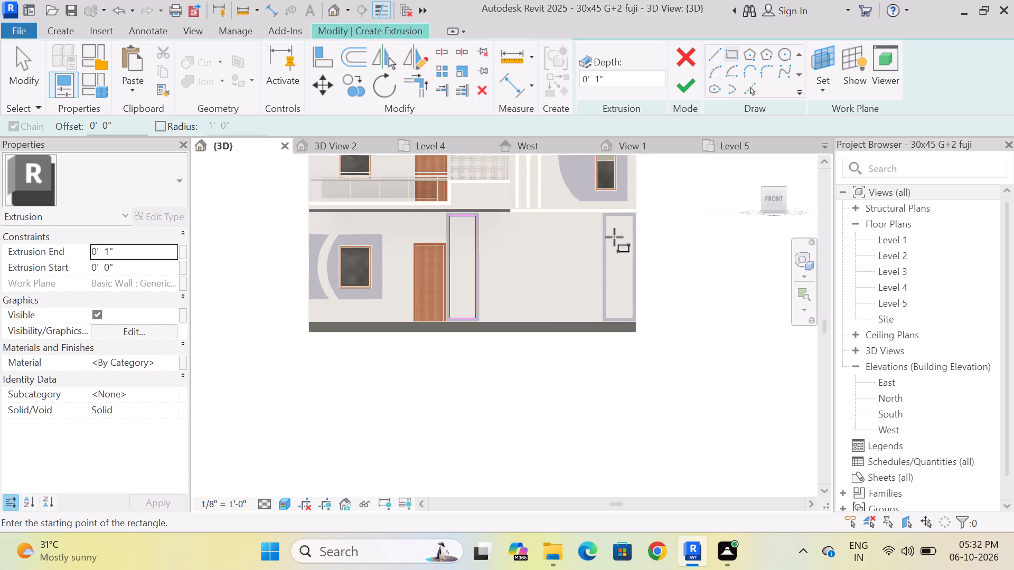
{"action": "scroll", "coordinate": [615, 224], "scroll_direction": "up", "scroll_amount": 6}
{"action": "left_click", "coordinate": [597, 208]}
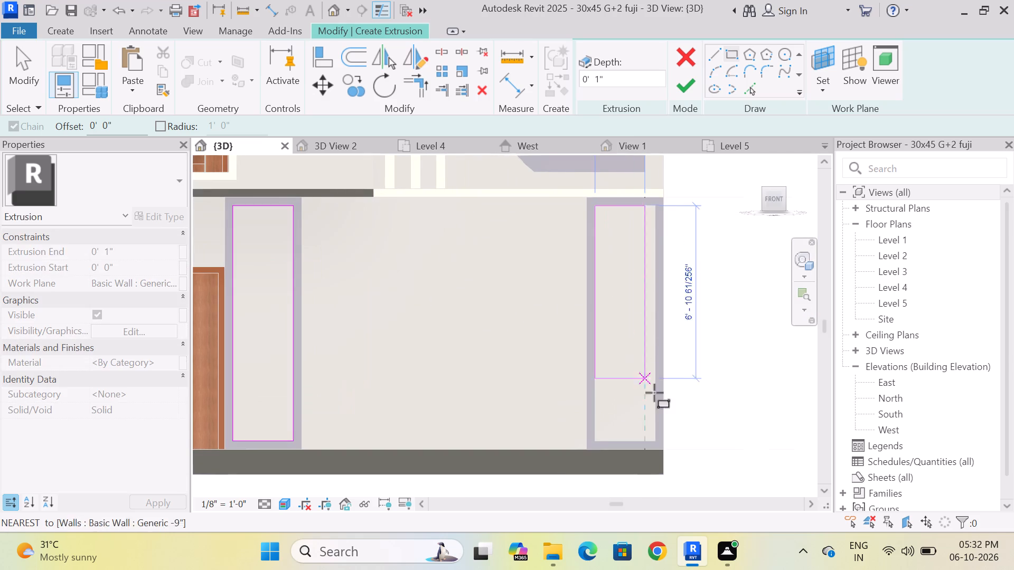
{"action": "left_click", "coordinate": [658, 440]}
{"action": "key", "text": "Escape"}
{"action": "scroll", "coordinate": [569, 328], "scroll_direction": "down", "scroll_amount": 5}
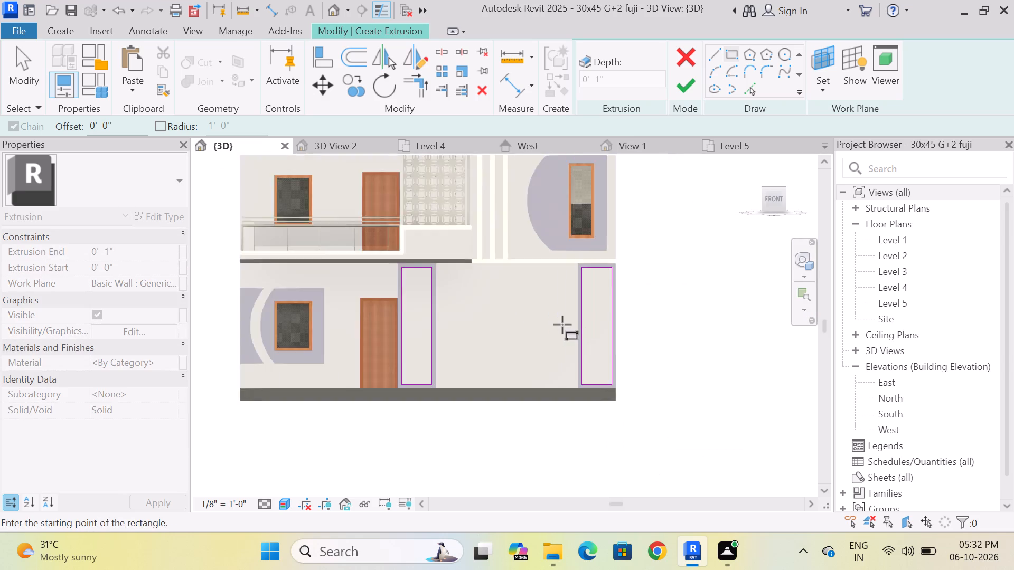
{"action": "scroll", "coordinate": [562, 325], "scroll_direction": "down", "scroll_amount": 4}
{"action": "key", "text": "Escape"}
{"action": "left_click", "coordinate": [588, 78]}
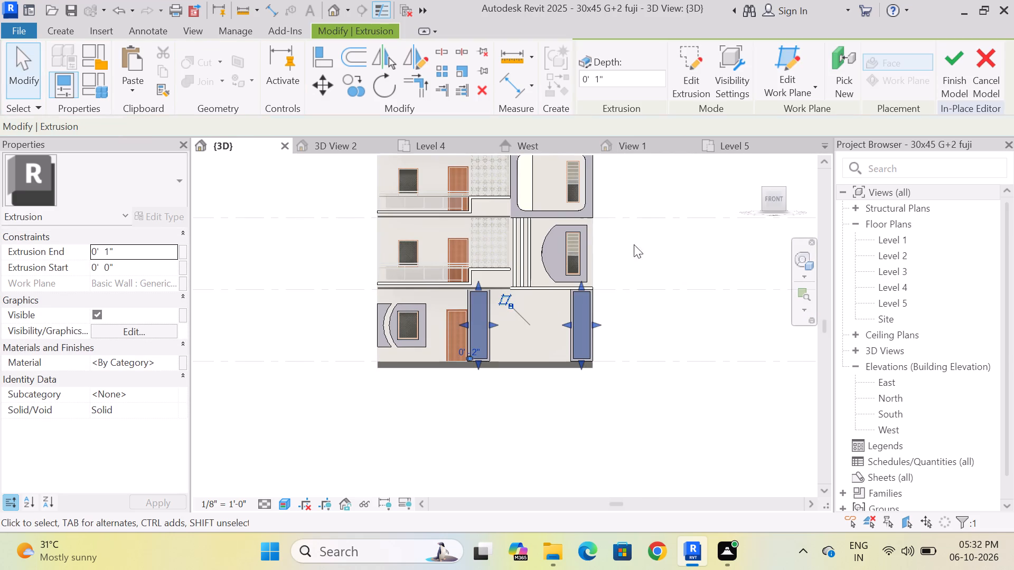
{"action": "left_click", "coordinate": [658, 289]}
Create a new material and name it 04 tiles.
{"action": "left_click", "coordinate": [76, 33]}
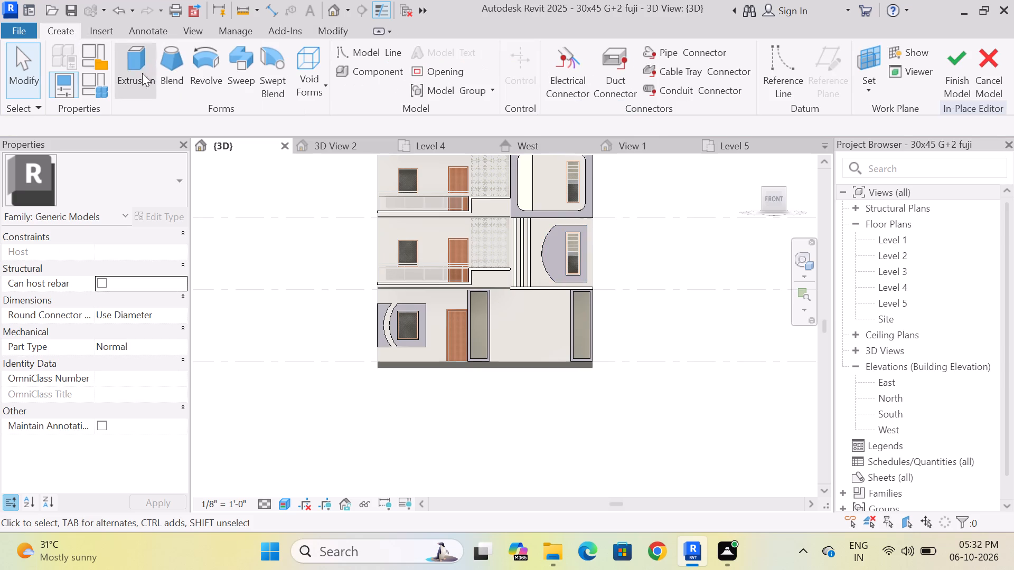
{"action": "left_click", "coordinate": [227, 31]}
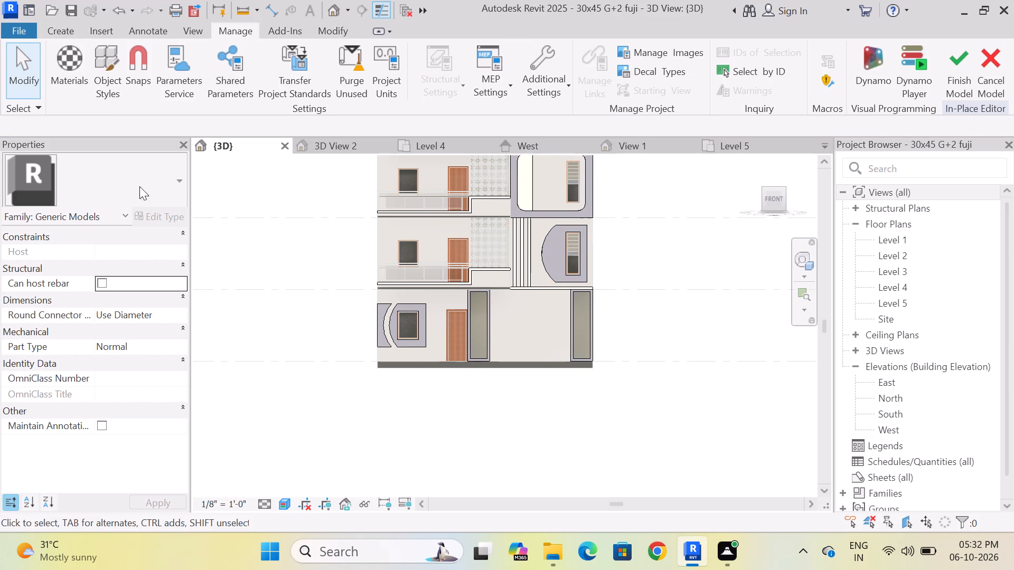
{"action": "left_click", "coordinate": [72, 71]}
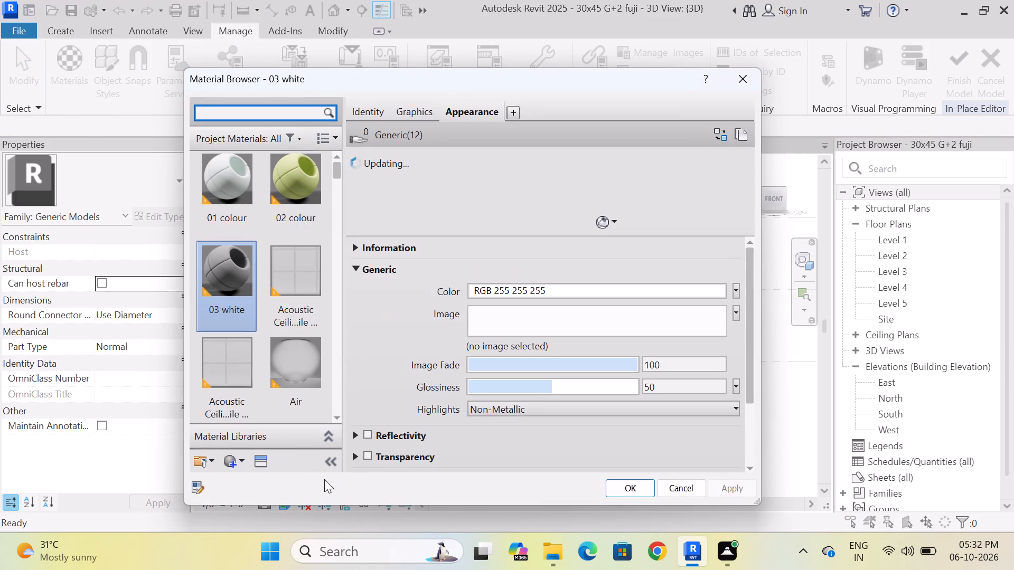
{"action": "left_click", "coordinate": [234, 464]}
{"action": "left_click", "coordinate": [255, 477]}
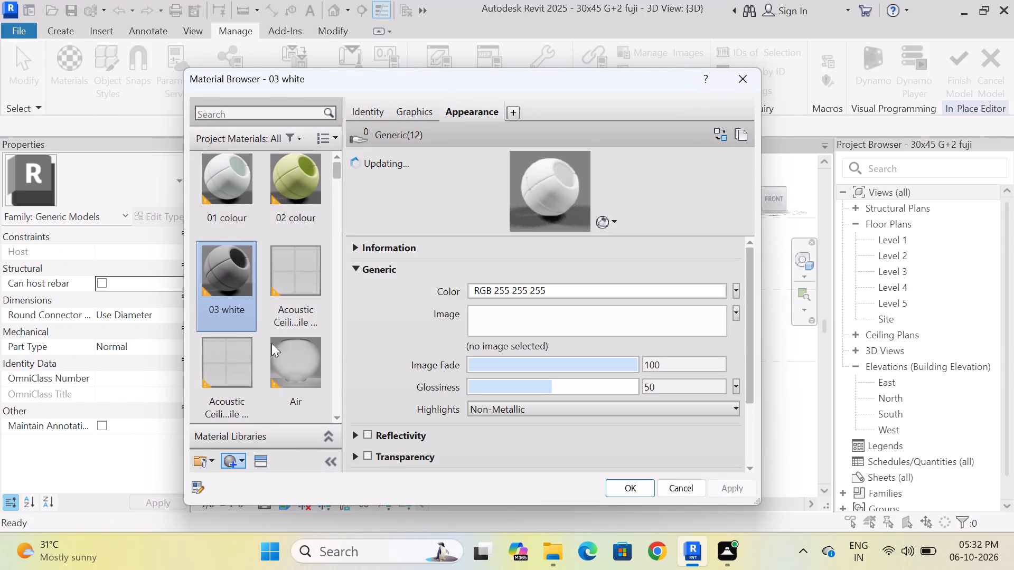
{"action": "right_click", "coordinate": [219, 290]}
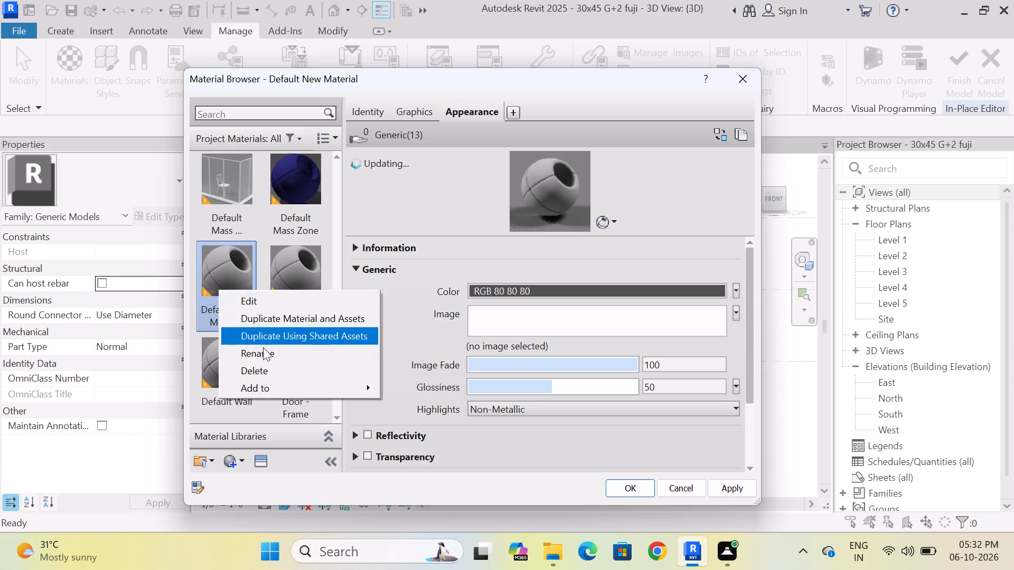
{"action": "left_click", "coordinate": [264, 355]}
{"action": "key", "text": "BackSpace"}
{"action": "key", "text": "0"}
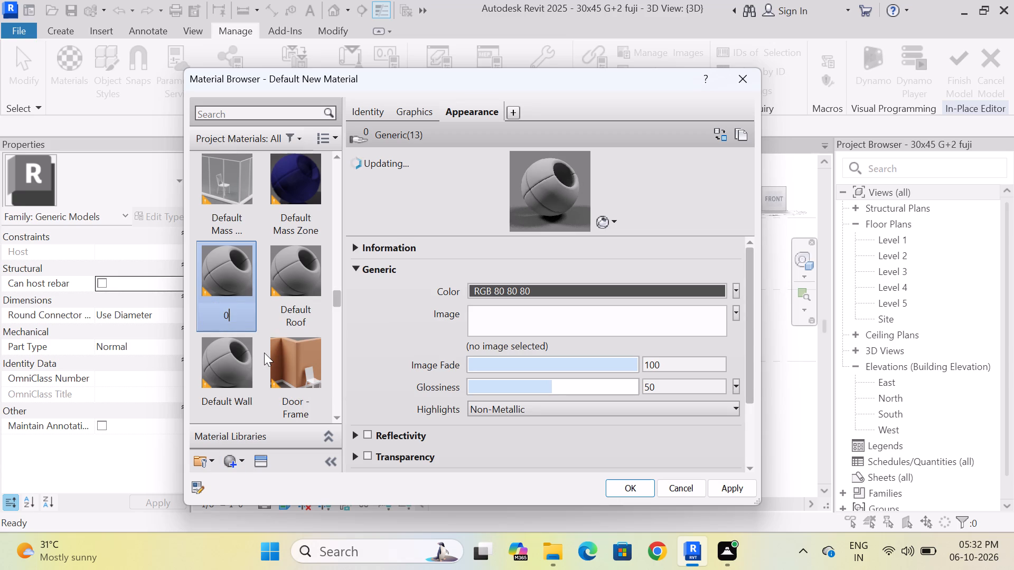
{"action": "type", "text": "4 tiles"}
{"action": "key", "text": "Return"}
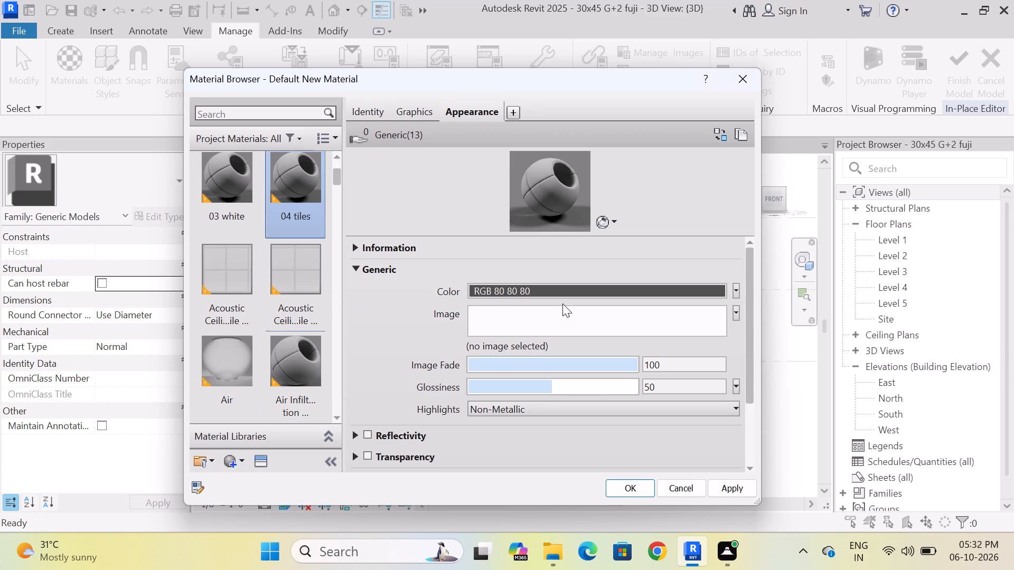
Assign the Jennifer-Aqua-scaled glossy tiles image from the TILES folder in REVIT DOWNLOADS to the 04 tiles appearance.
{"action": "left_click", "coordinate": [562, 313]}
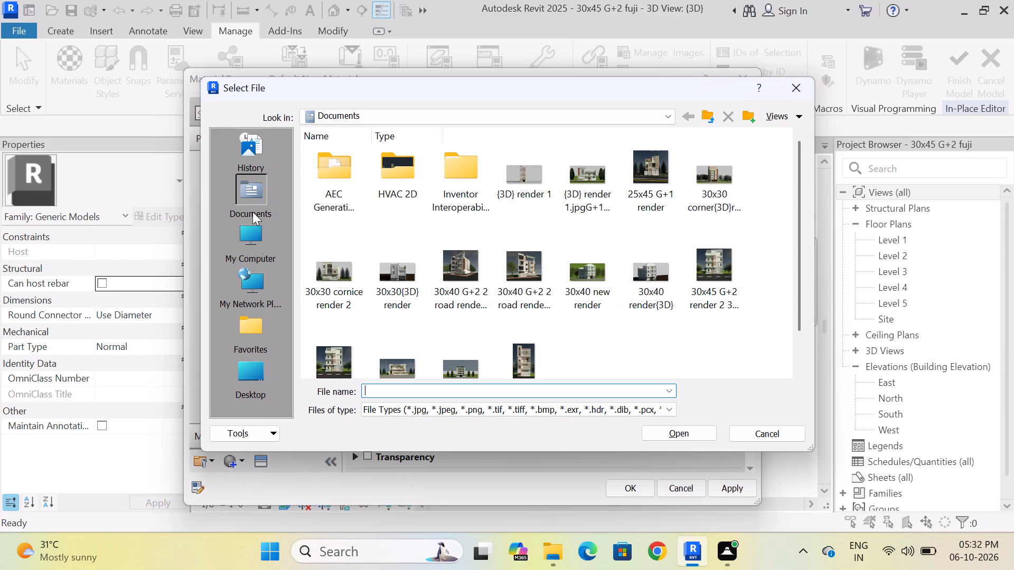
{"action": "double_click", "coordinate": [260, 237]}
{"action": "double_click", "coordinate": [345, 185]}
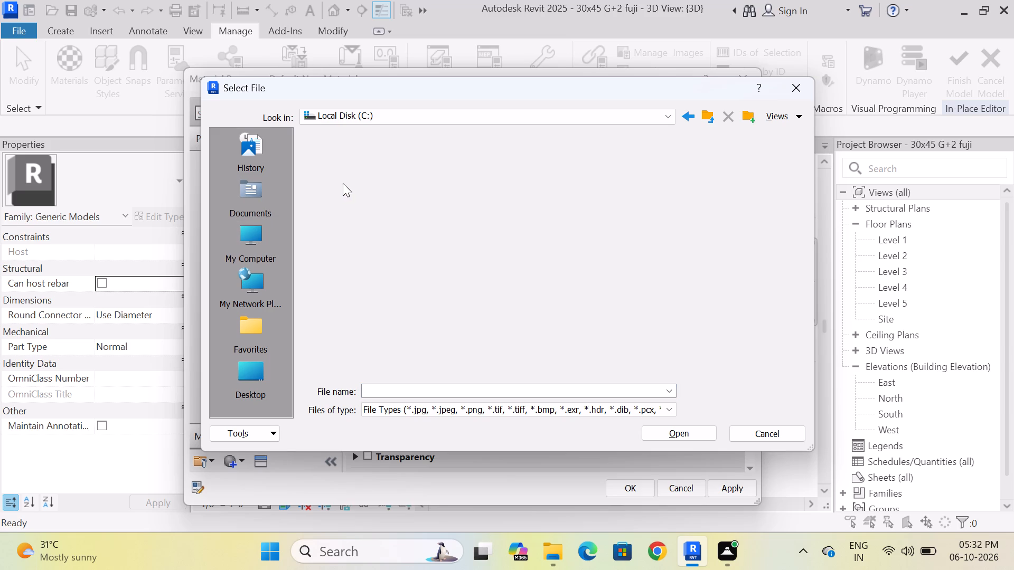
{"action": "double_click", "coordinate": [578, 280]}
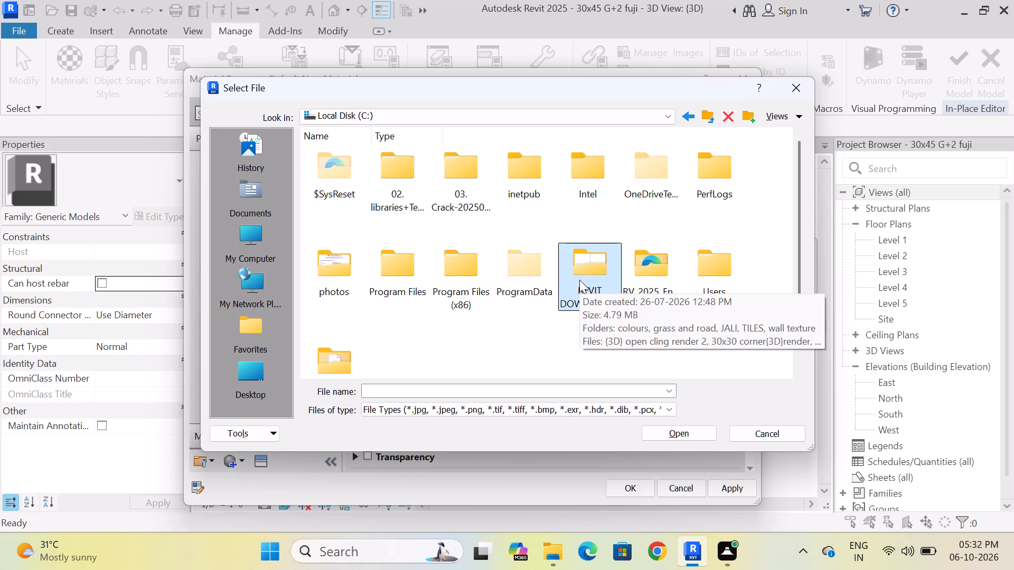
{"action": "left_click", "coordinate": [626, 253]}
{"action": "left_click", "coordinate": [622, 259]}
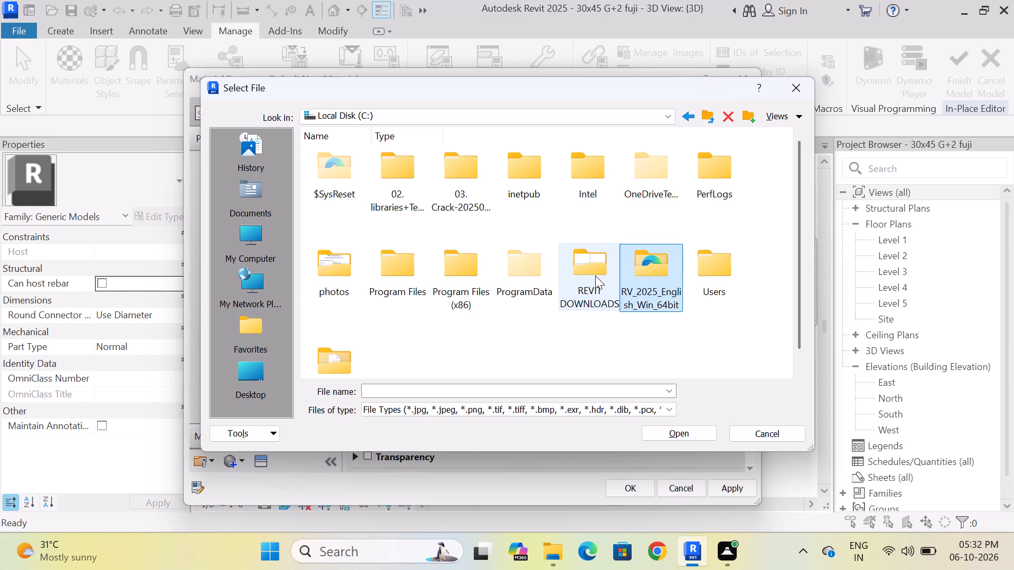
{"action": "double_click", "coordinate": [595, 275]}
{"action": "double_click", "coordinate": [584, 271]}
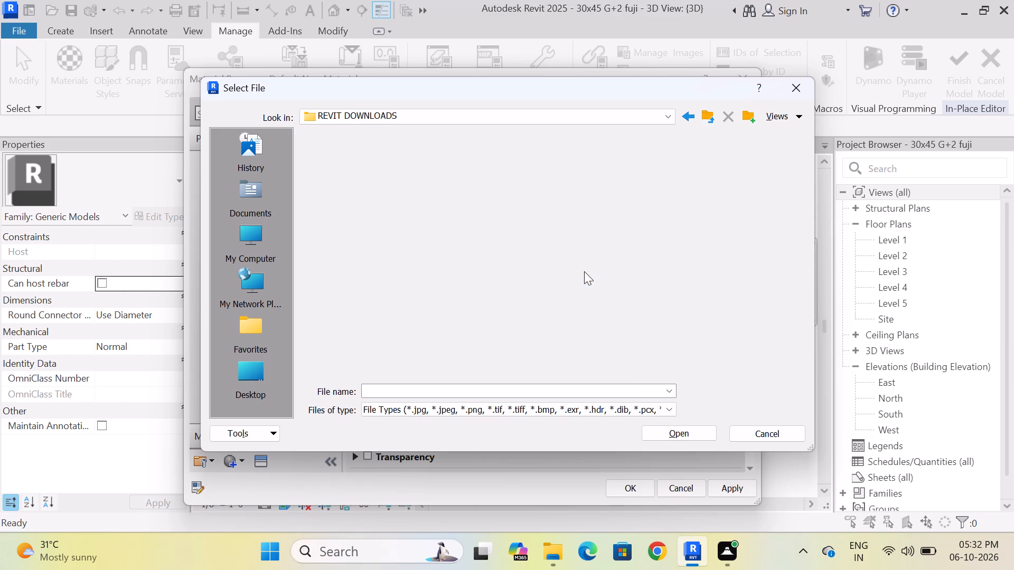
{"action": "double_click", "coordinate": [533, 175]}
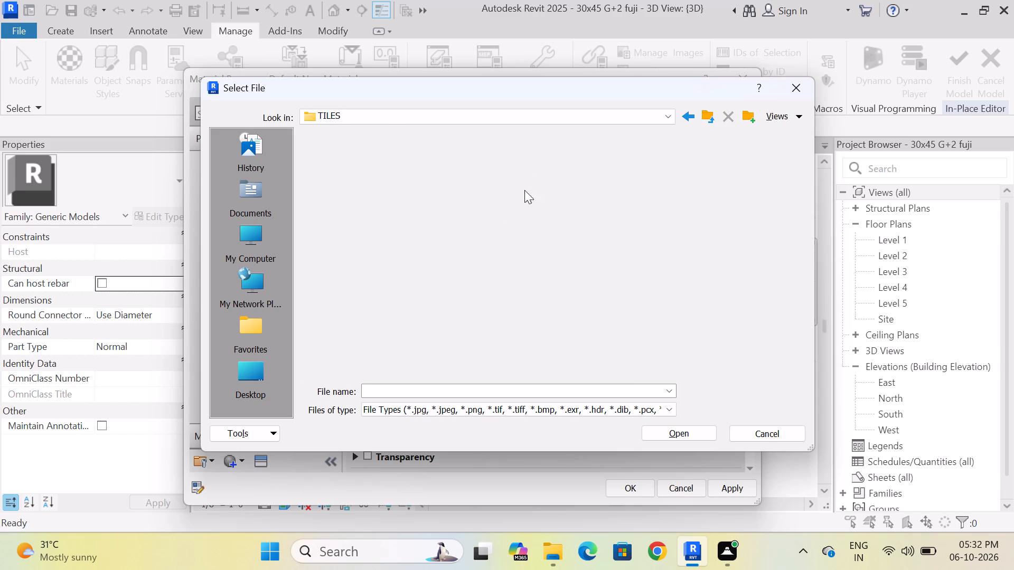
{"action": "left_click", "coordinate": [725, 264]}
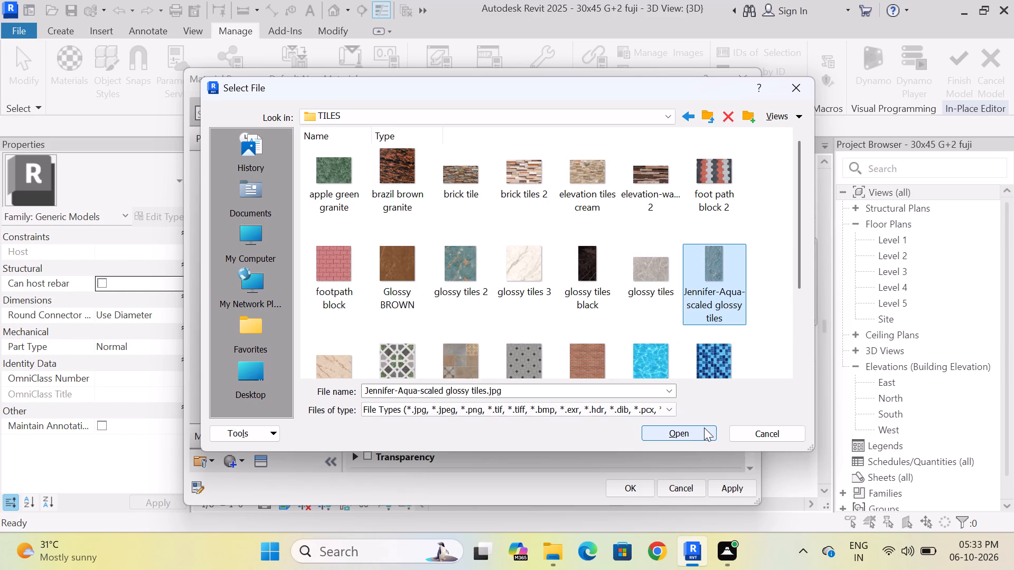
{"action": "left_click", "coordinate": [703, 432]}
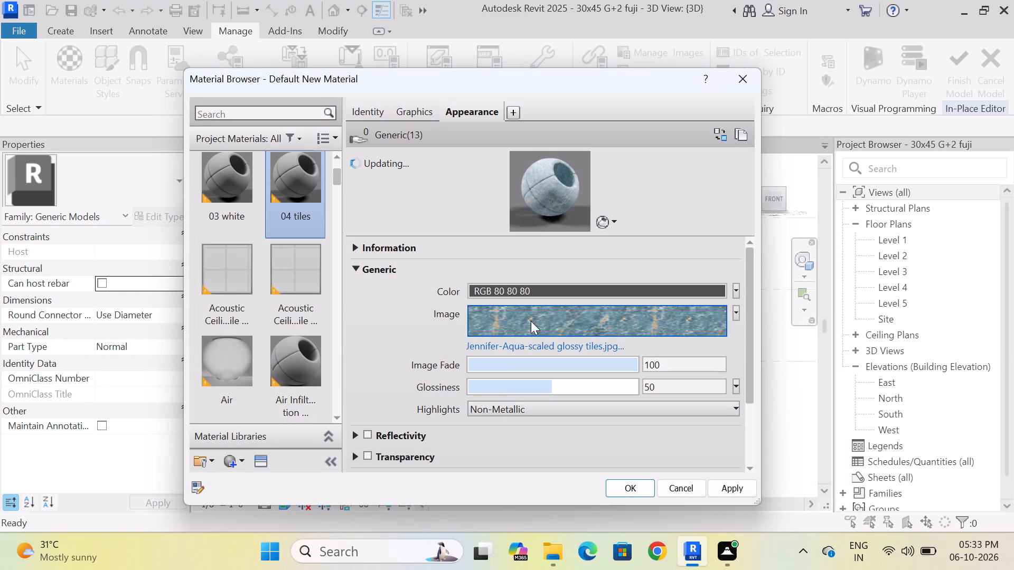
Set the tile texture's sample size to 4' wide and 4' high, and apply the material changes.
{"action": "left_click", "coordinate": [531, 321]}
{"action": "left_click_drag", "start_coordinate": [459, 436], "coordinate": [459, 488]}
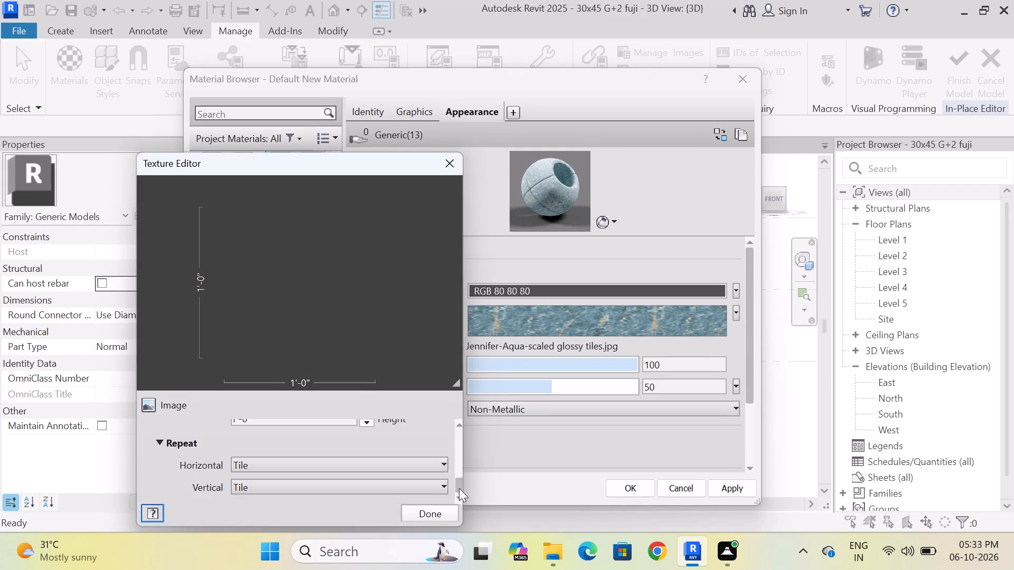
{"action": "left_click_drag", "start_coordinate": [459, 488], "coordinate": [457, 473]}
{"action": "left_click", "coordinate": [312, 458]}
{"action": "key", "text": "BackSpace"}
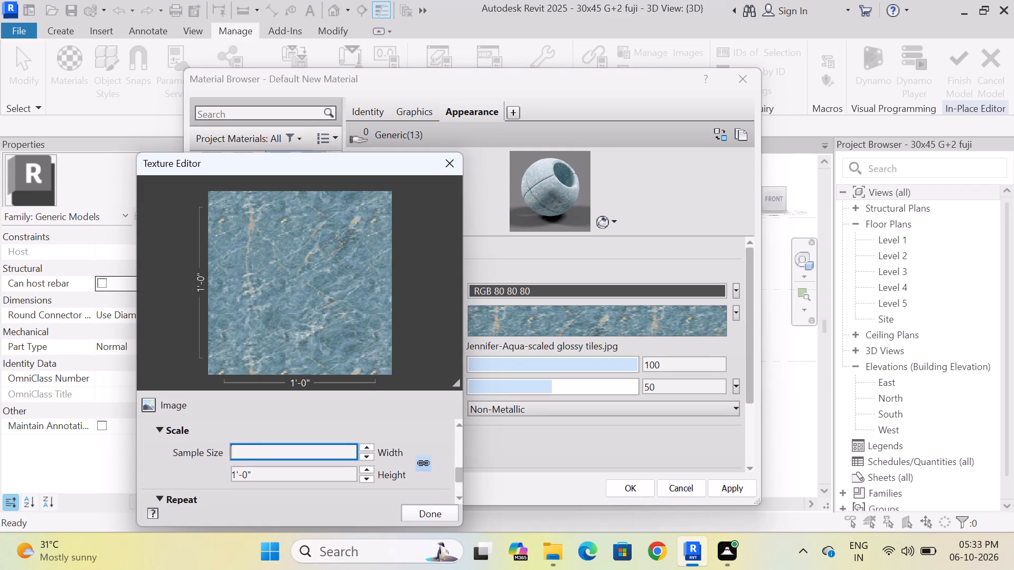
{"action": "type", "text": "4'"}
{"action": "key", "text": "Return"}
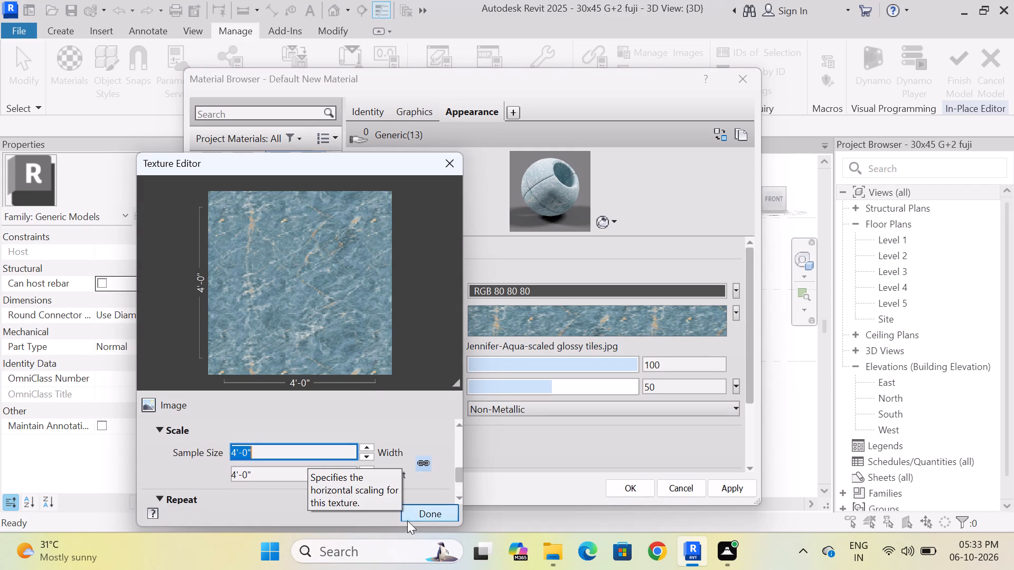
{"action": "left_click", "coordinate": [411, 514]}
{"action": "left_click", "coordinate": [716, 485]}
{"action": "left_click", "coordinate": [629, 487]}
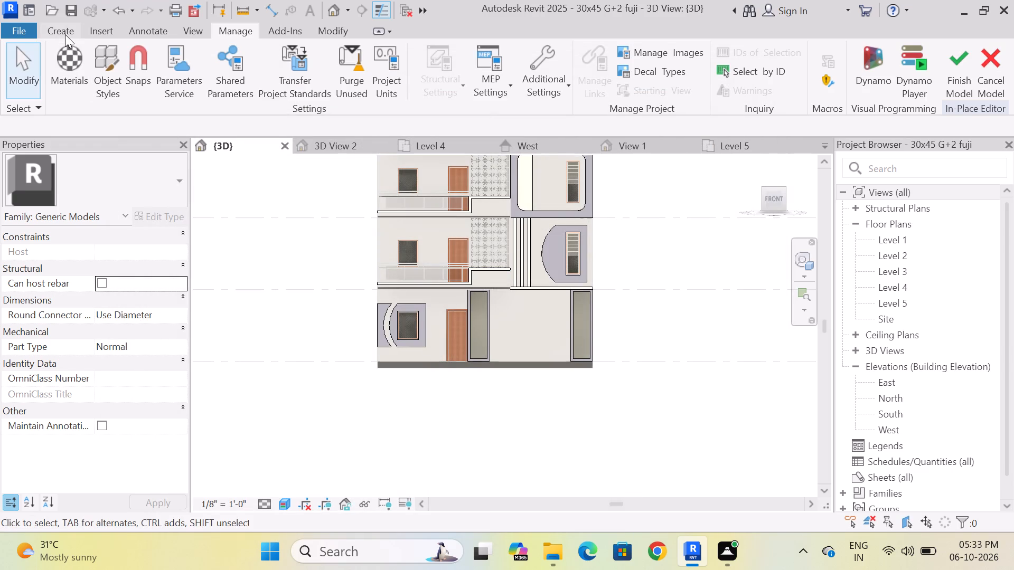
Paint the panels inside the two tall ground-floor frames with 04 tiles and finish the in-place model.
{"action": "left_click", "coordinate": [324, 32]}
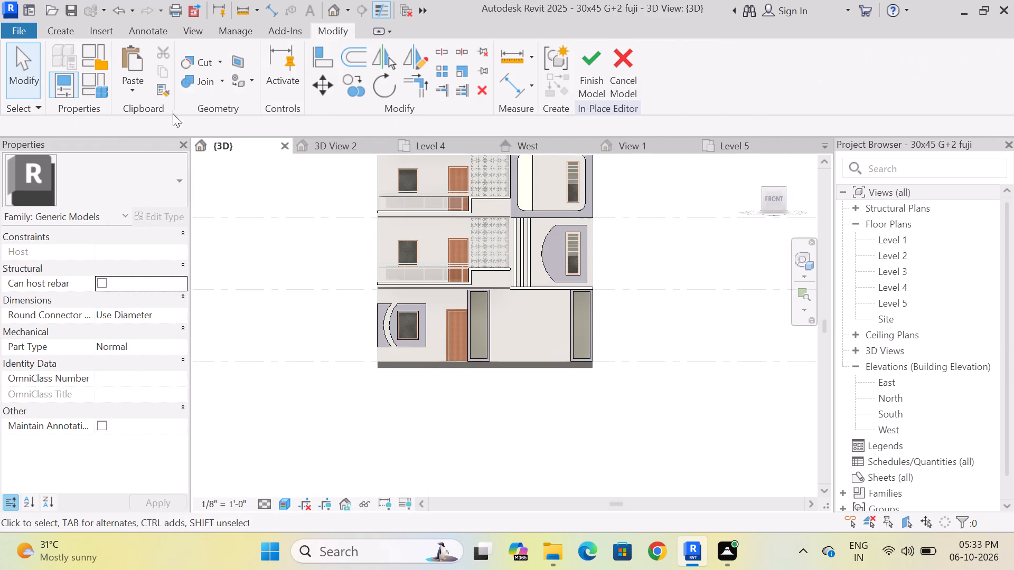
{"action": "left_click", "coordinate": [238, 80]}
{"action": "left_click_drag", "start_coordinate": [47, 291], "coordinate": [67, 298]}
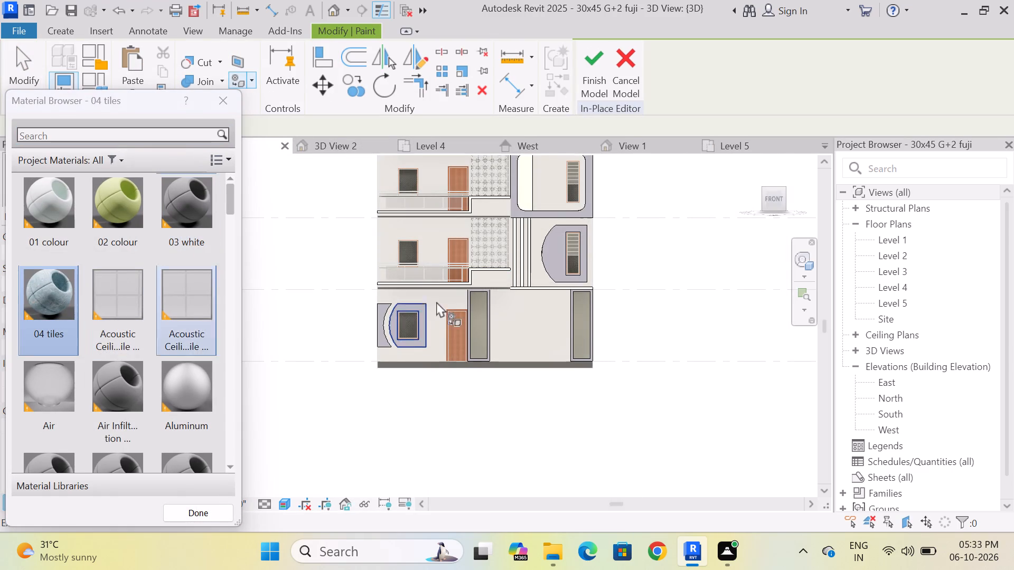
{"action": "scroll", "coordinate": [491, 306], "scroll_direction": "up", "scroll_amount": 8}
{"action": "left_click", "coordinate": [461, 308]}
{"action": "scroll", "coordinate": [467, 306], "scroll_direction": "down", "scroll_amount": 5}
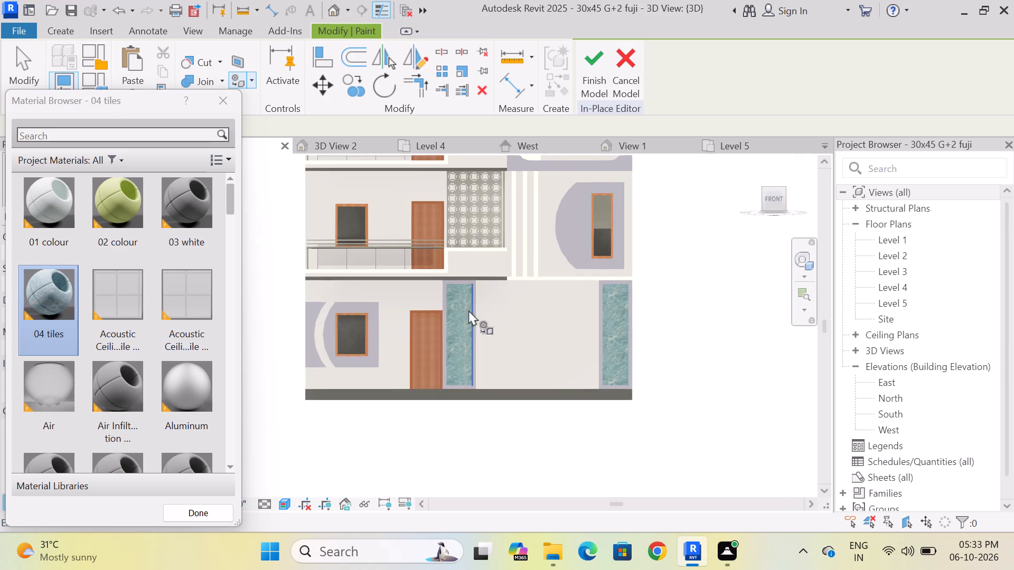
{"action": "scroll", "coordinate": [496, 325], "scroll_direction": "down", "scroll_amount": 4}
{"action": "scroll", "coordinate": [496, 399], "scroll_direction": "up", "scroll_amount": 3}
{"action": "left_click", "coordinate": [224, 104]}
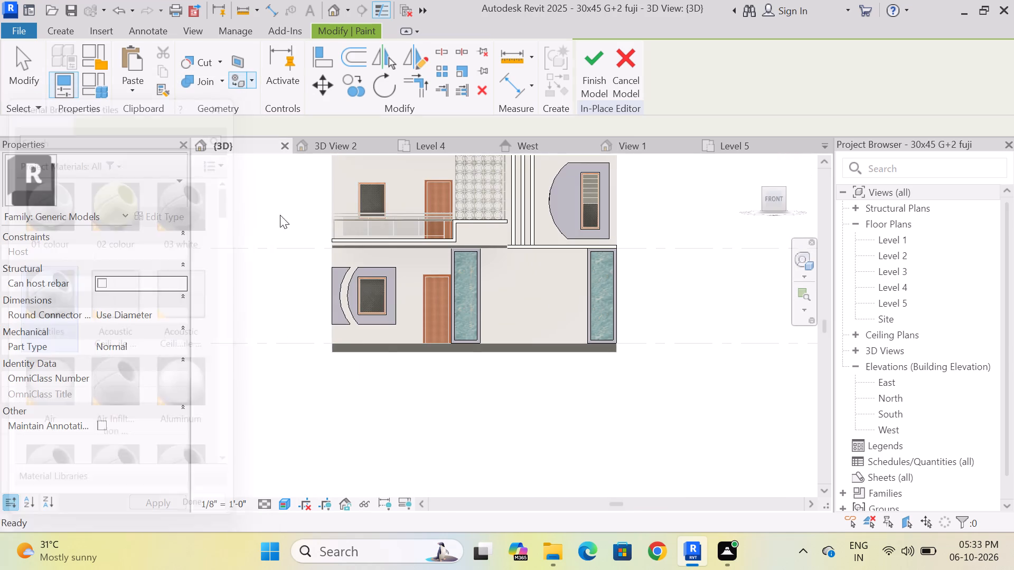
{"action": "scroll", "coordinate": [466, 327], "scroll_direction": "down", "scroll_amount": 4}
{"action": "scroll", "coordinate": [493, 309], "scroll_direction": "up", "scroll_amount": 3}
{"action": "scroll", "coordinate": [505, 343], "scroll_direction": "down", "scroll_amount": 4}
{"action": "scroll", "coordinate": [504, 311], "scroll_direction": "up", "scroll_amount": 4}
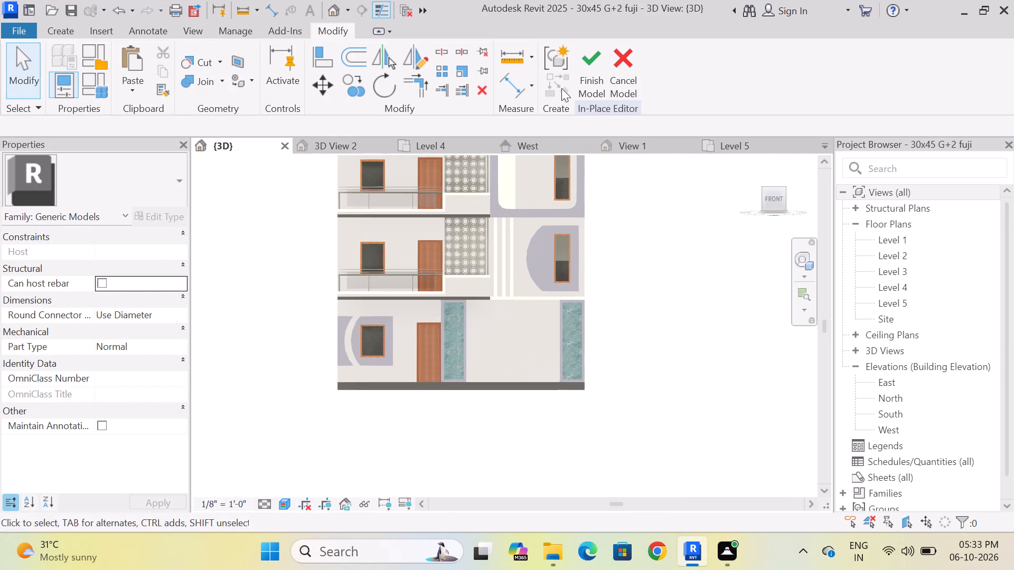
{"action": "left_click", "coordinate": [594, 60]}
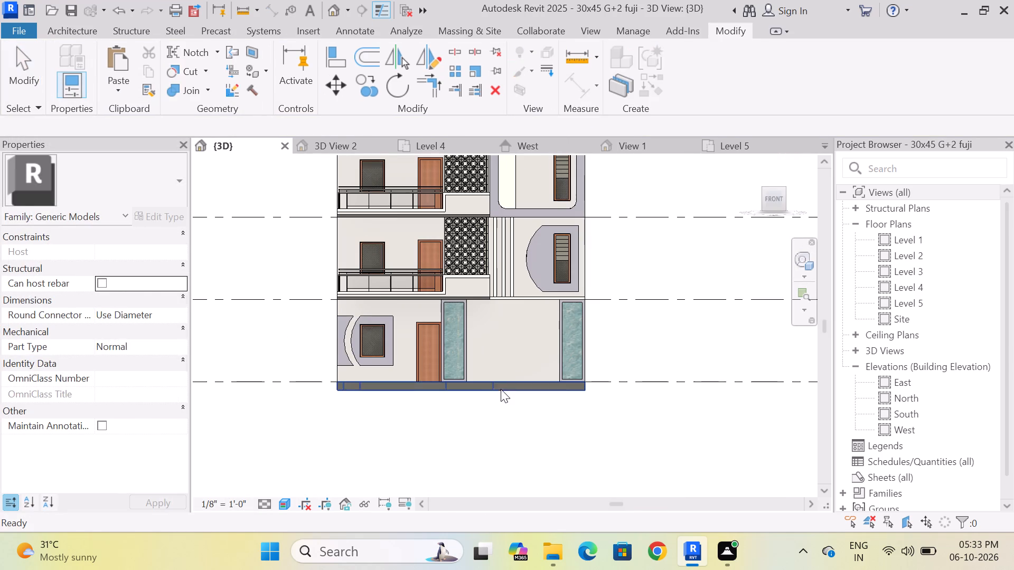
Edit the ground-floor front wall's profile, sketching a 10' vertical line between the tiled panels, about 8' from the wall's stair-side end.
{"action": "left_click", "coordinate": [78, 32]}
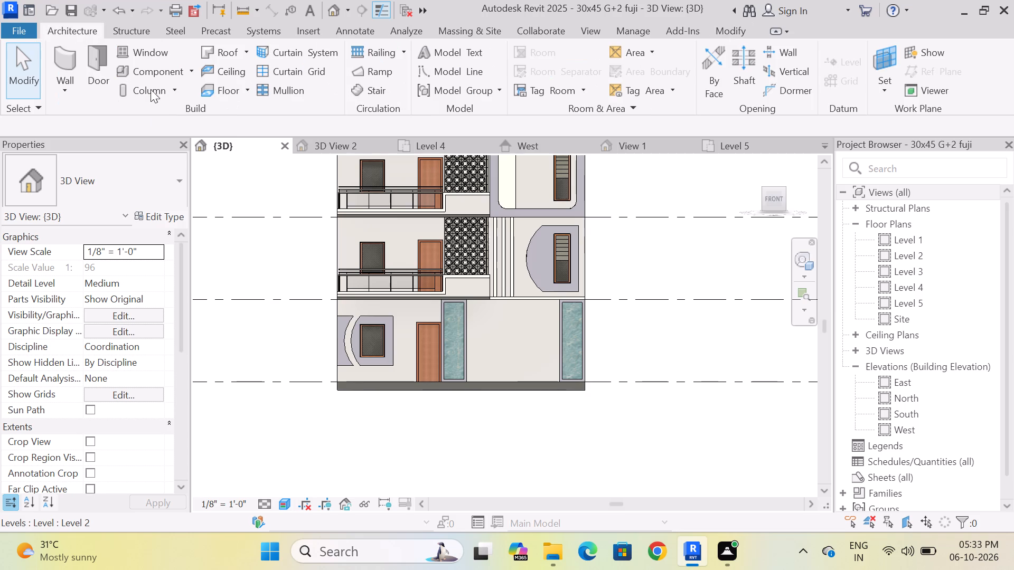
{"action": "key", "text": "Escape"}
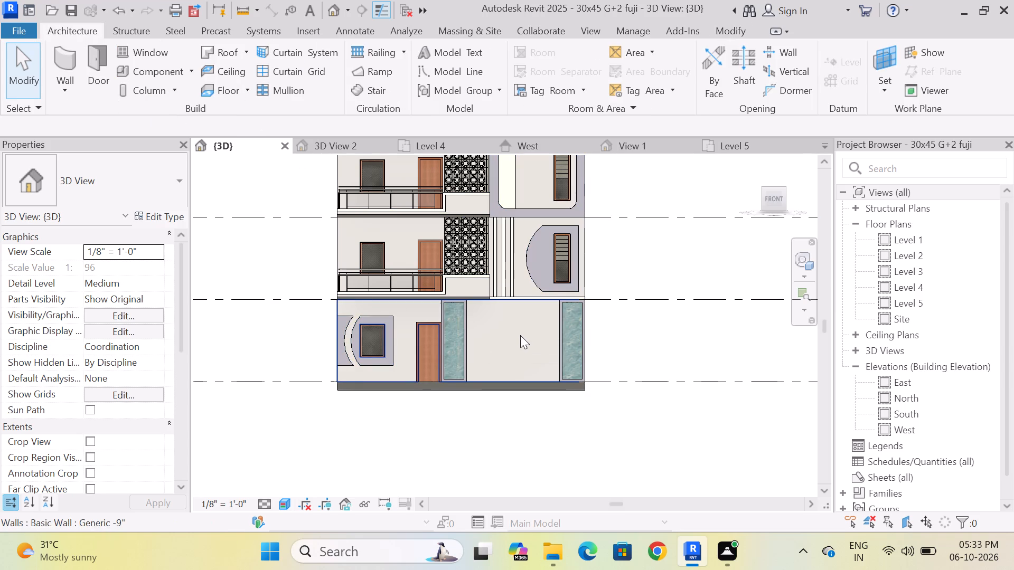
{"action": "left_click", "coordinate": [520, 334]}
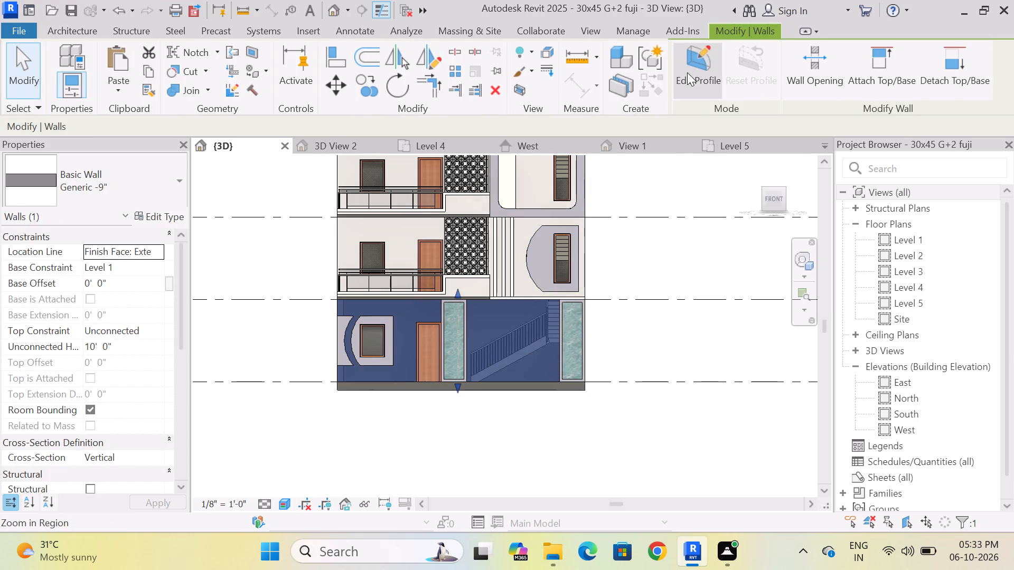
{"action": "left_click", "coordinate": [687, 70]}
{"action": "scroll", "coordinate": [501, 344], "scroll_direction": "up", "scroll_amount": 4}
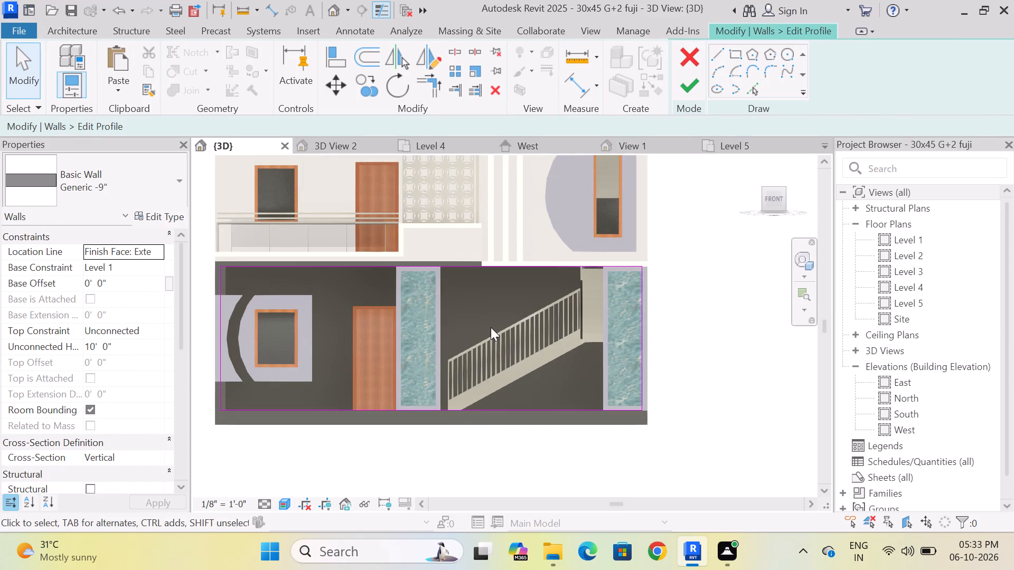
{"action": "scroll", "coordinate": [510, 282], "scroll_direction": "down", "scroll_amount": 3}
{"action": "scroll", "coordinate": [512, 303], "scroll_direction": "up", "scroll_amount": 3}
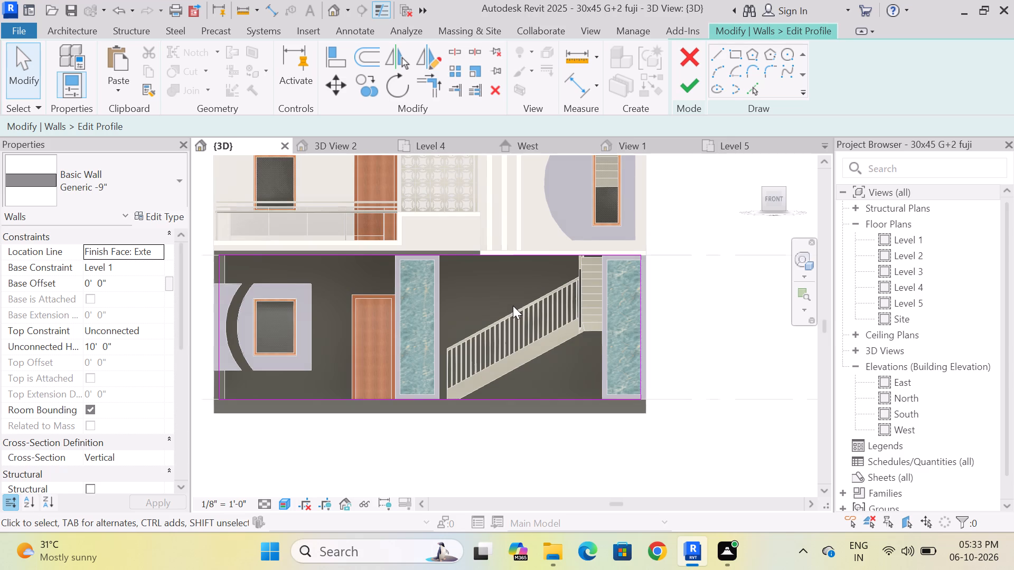
{"action": "scroll", "coordinate": [447, 257], "scroll_direction": "up", "scroll_amount": 3}
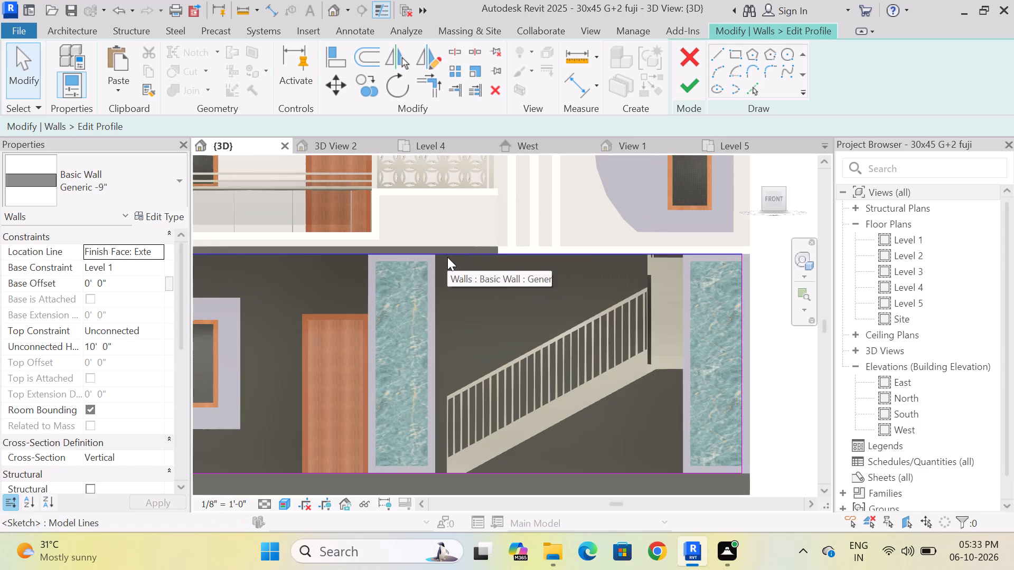
{"action": "scroll", "coordinate": [481, 270], "scroll_direction": "down", "scroll_amount": 3}
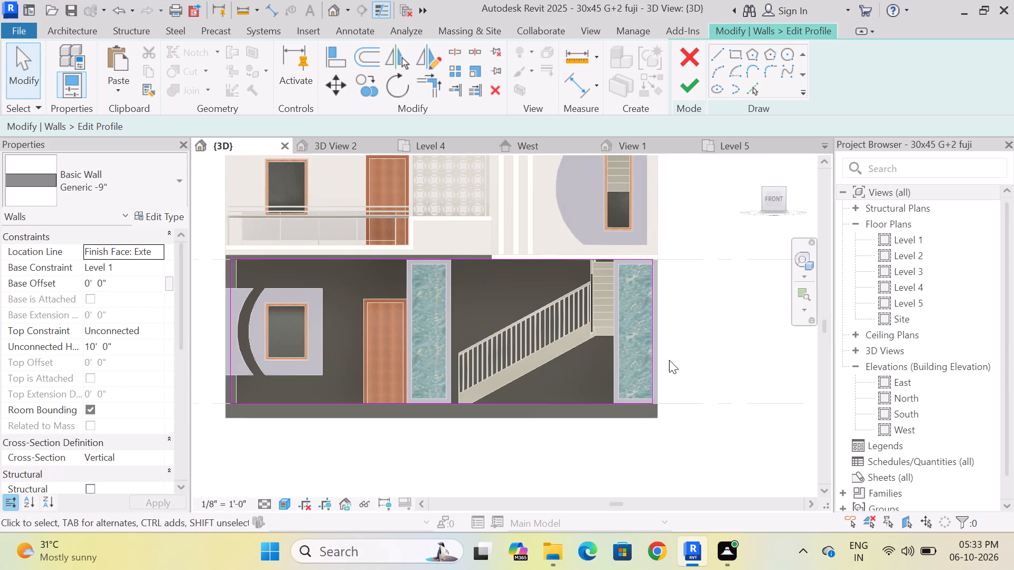
{"action": "scroll", "coordinate": [587, 363], "scroll_direction": "up", "scroll_amount": 2}
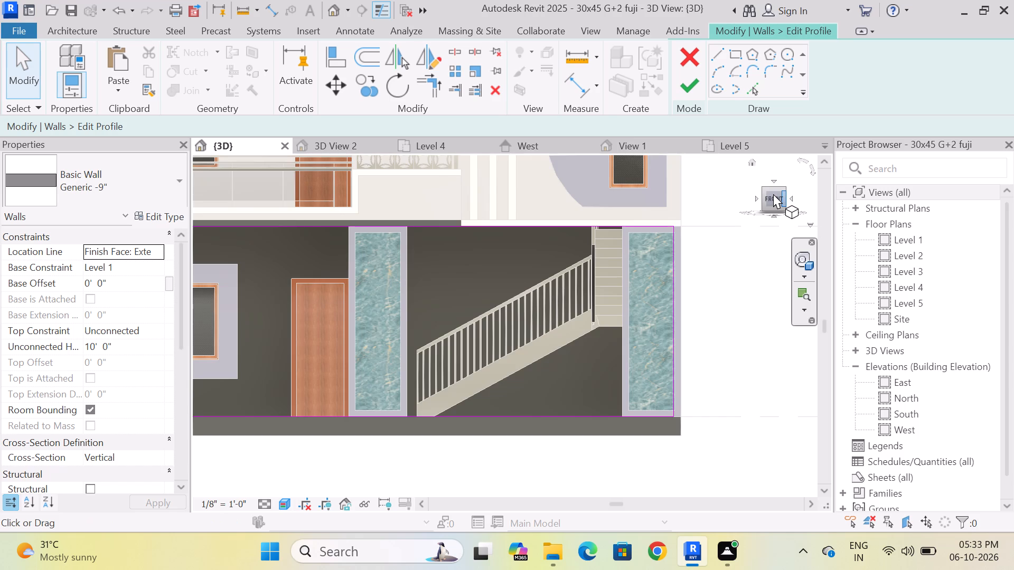
{"action": "left_click", "coordinate": [773, 194]}
{"action": "scroll", "coordinate": [542, 339], "scroll_direction": "up", "scroll_amount": 5}
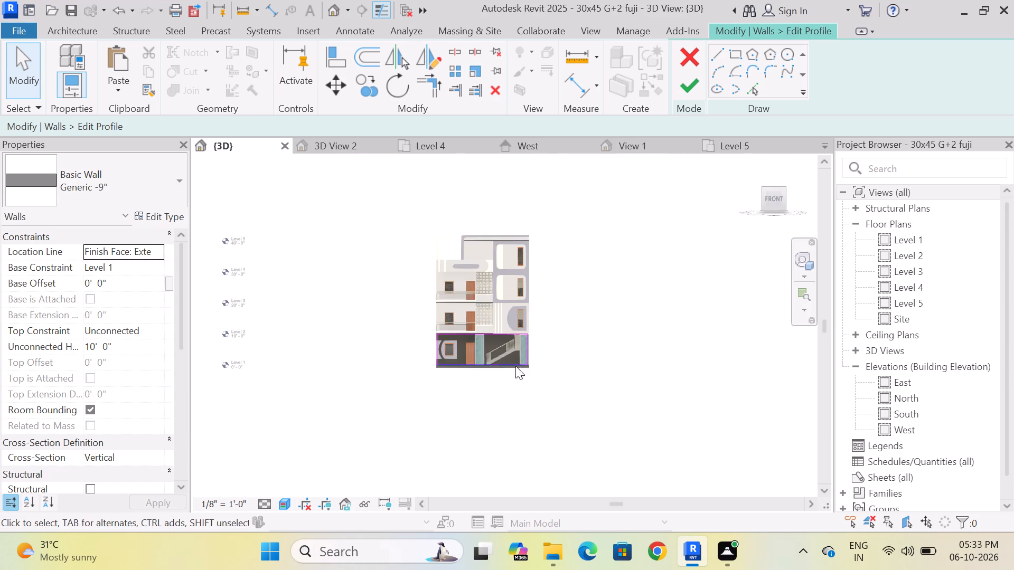
{"action": "scroll", "coordinate": [509, 361], "scroll_direction": "up", "scroll_amount": 14}
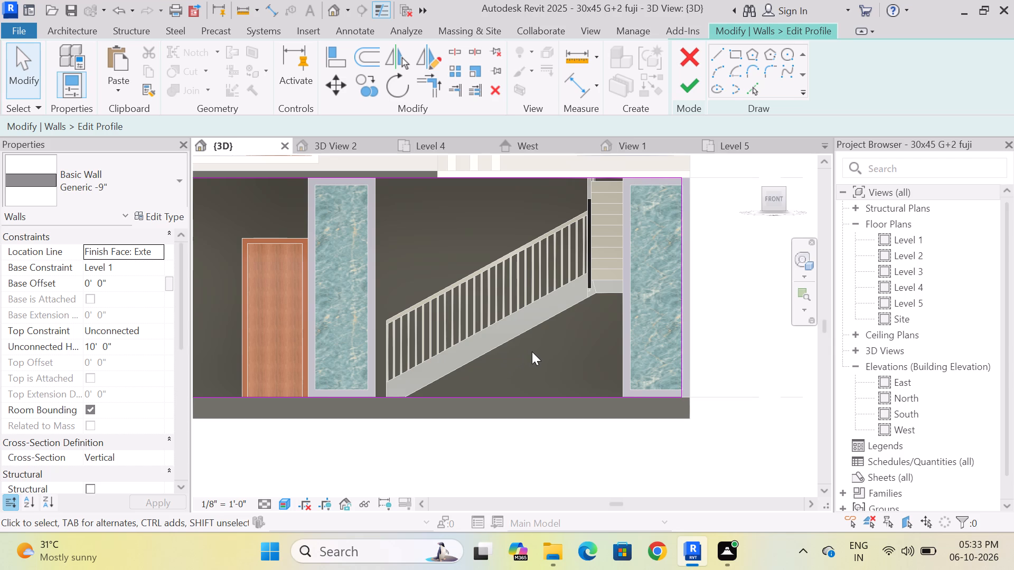
{"action": "scroll", "coordinate": [532, 351], "scroll_direction": "down", "scroll_amount": 3}
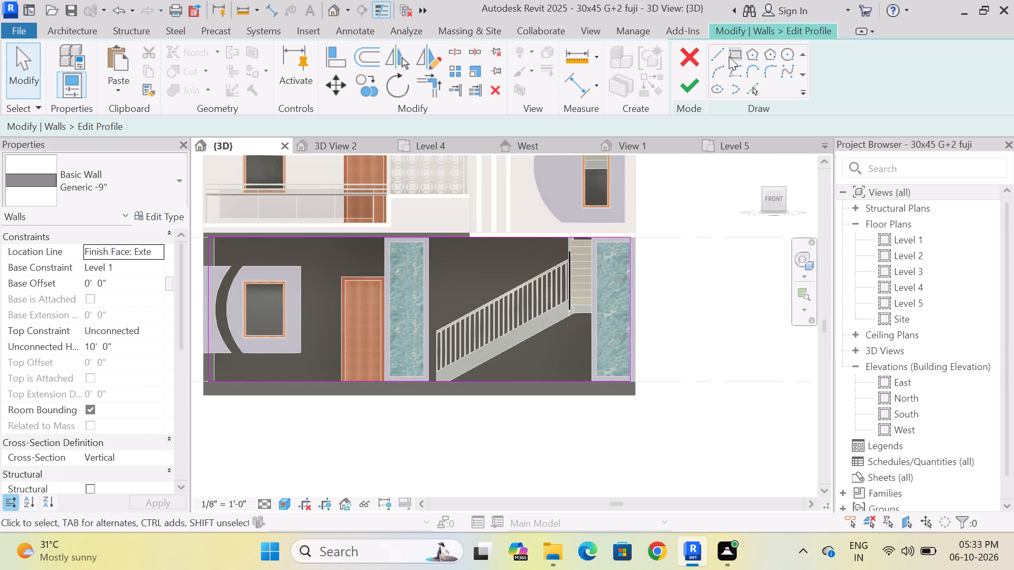
{"action": "left_click", "coordinate": [720, 52]}
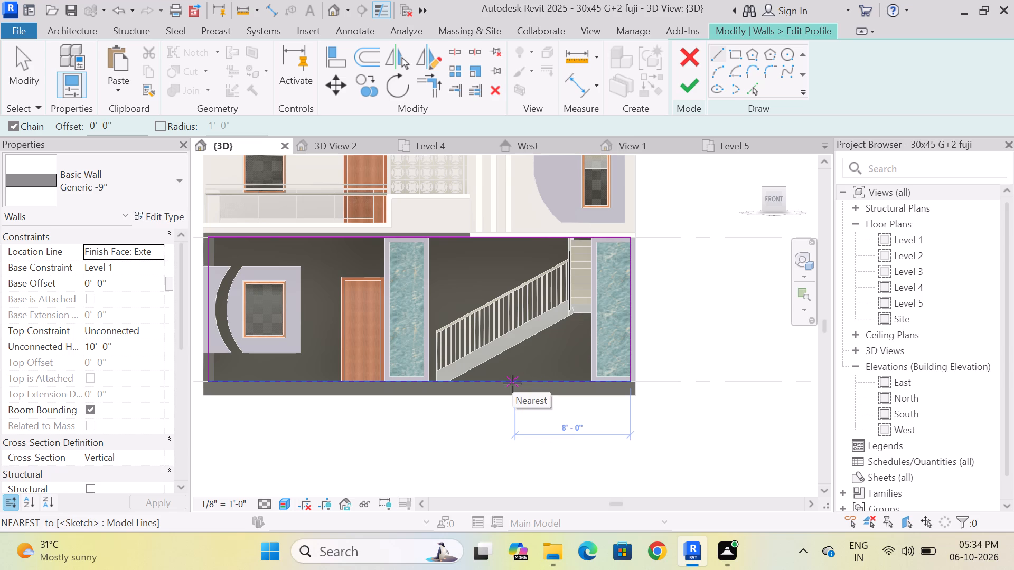
{"action": "left_click", "coordinate": [512, 384]}
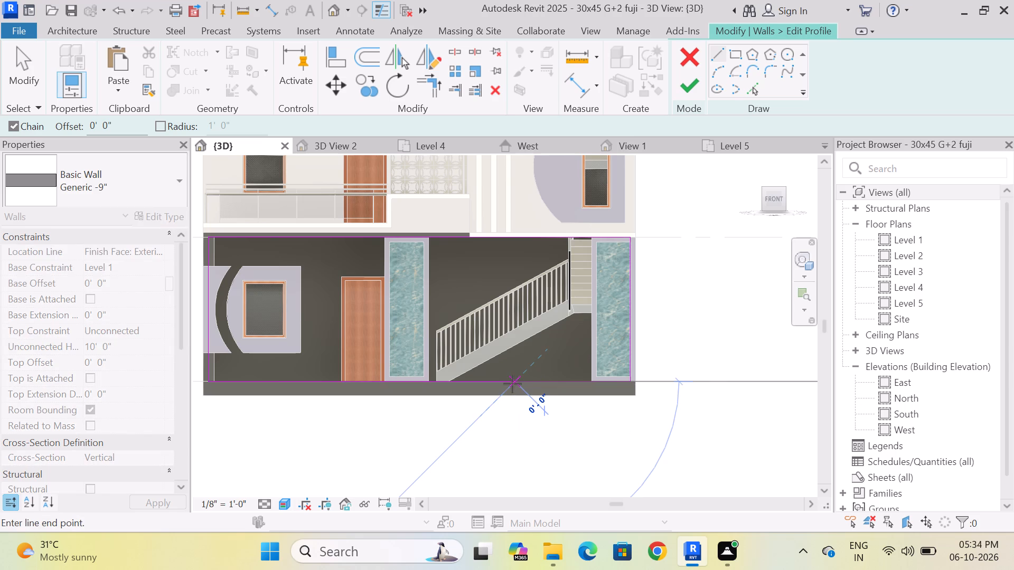
{"action": "left_click", "coordinate": [512, 240]}
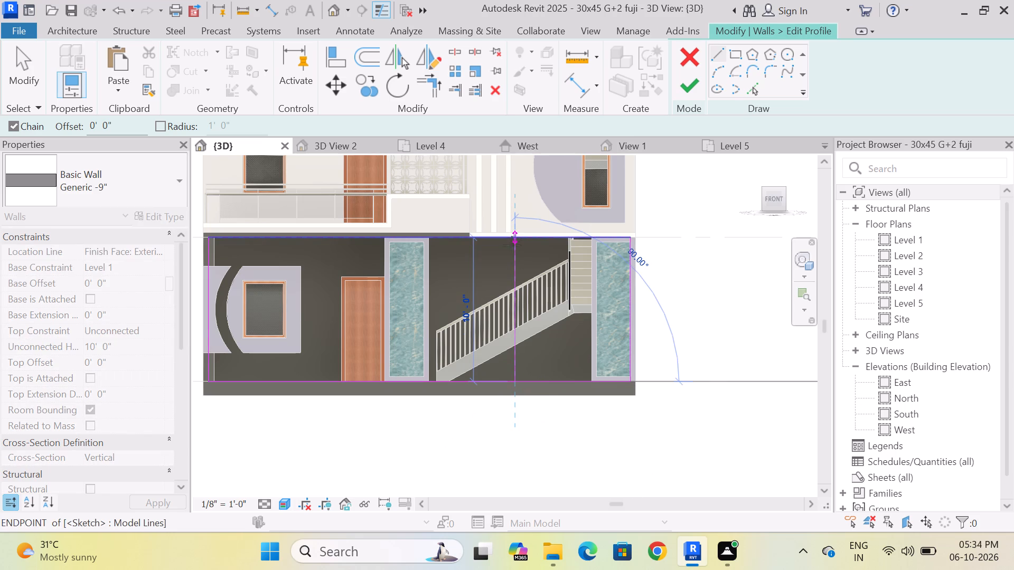
{"action": "scroll", "coordinate": [502, 375], "scroll_direction": "up", "scroll_amount": 3}
{"action": "key", "text": "Escape"}
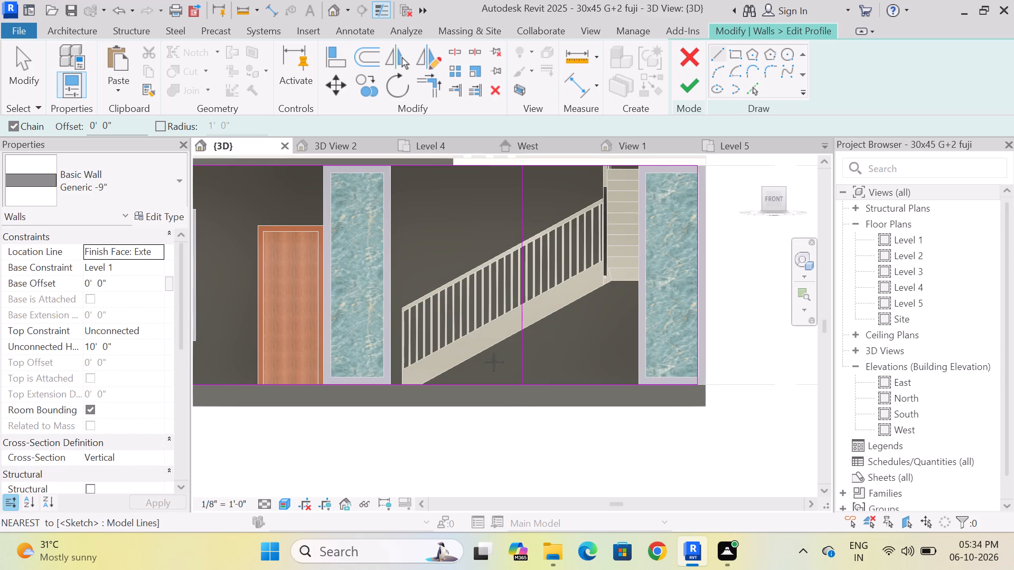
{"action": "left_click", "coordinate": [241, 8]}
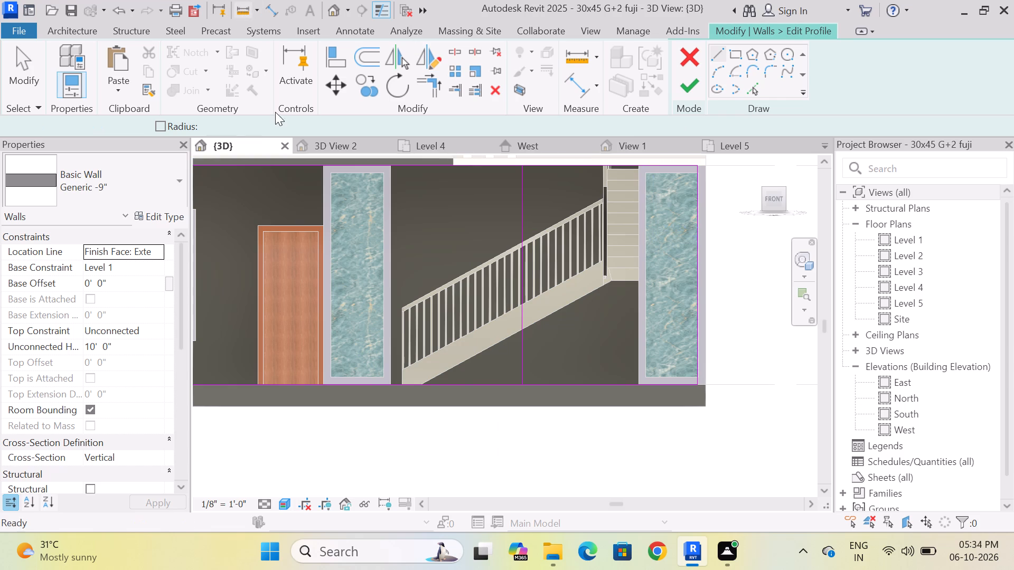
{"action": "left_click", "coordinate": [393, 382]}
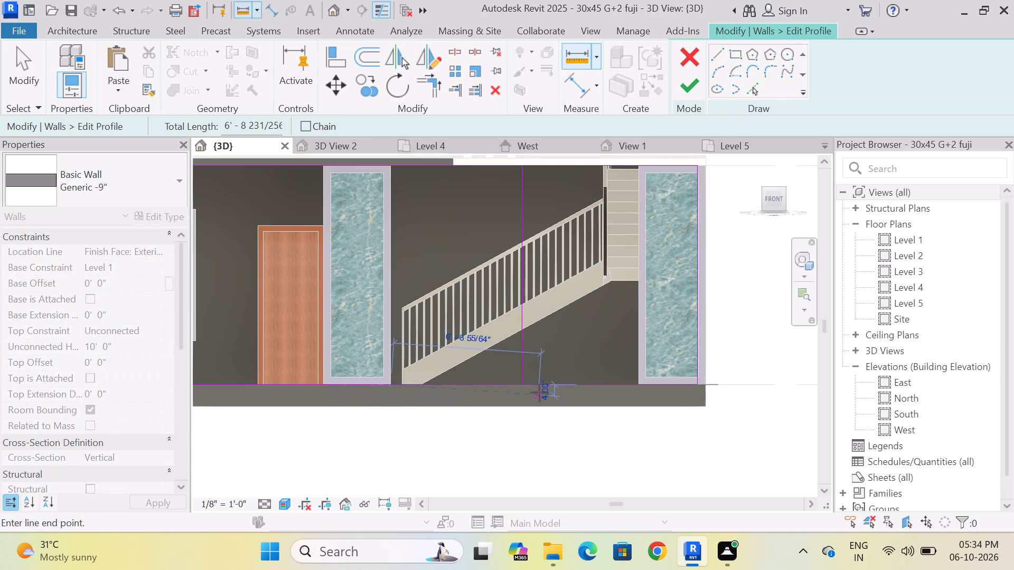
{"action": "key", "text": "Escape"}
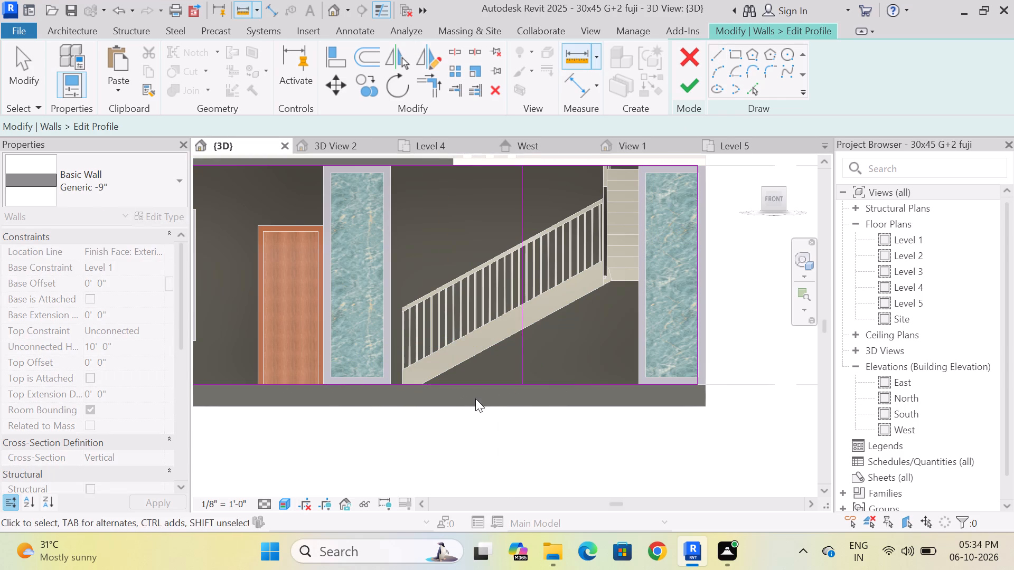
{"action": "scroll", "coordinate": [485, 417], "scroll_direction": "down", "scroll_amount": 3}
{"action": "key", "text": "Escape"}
Delete the vertical line between the tiled panels from the front wall's profile sketch and finish the profile edit.
{"action": "left_click", "coordinate": [511, 324]}
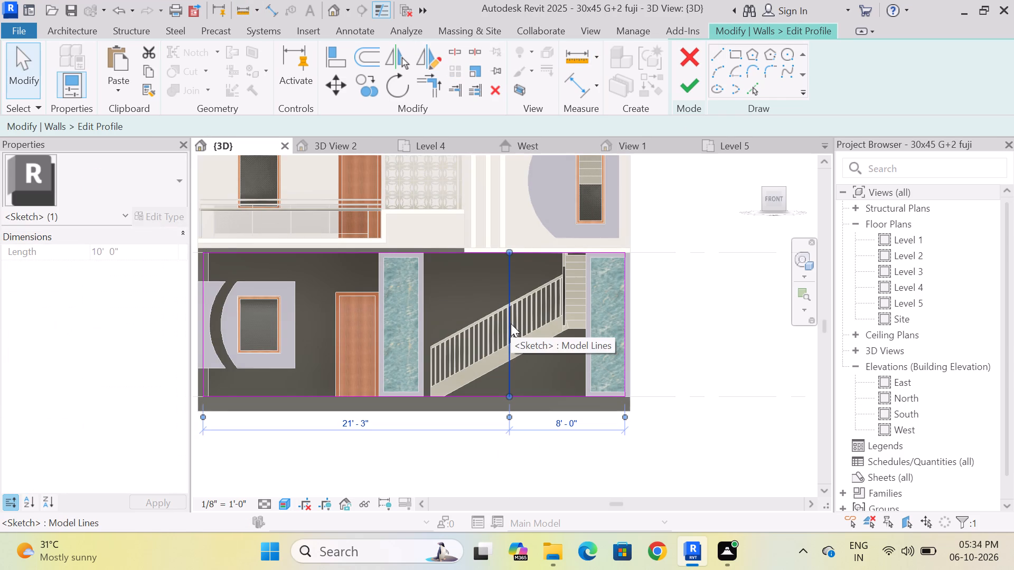
{"action": "key", "text": "Delete"}
{"action": "scroll", "coordinate": [498, 372], "scroll_direction": "down", "scroll_amount": 2}
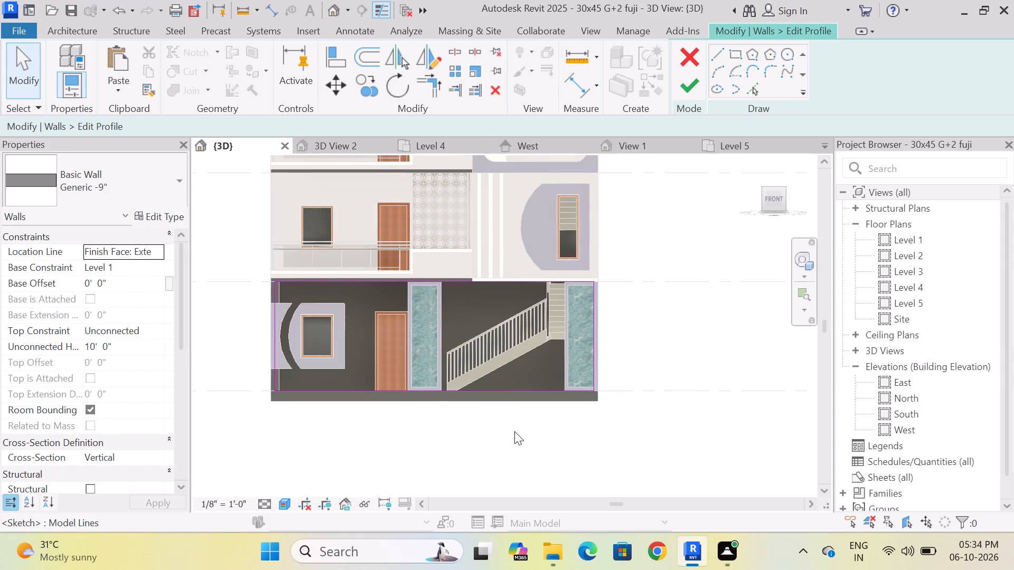
{"action": "left_click", "coordinate": [692, 83]}
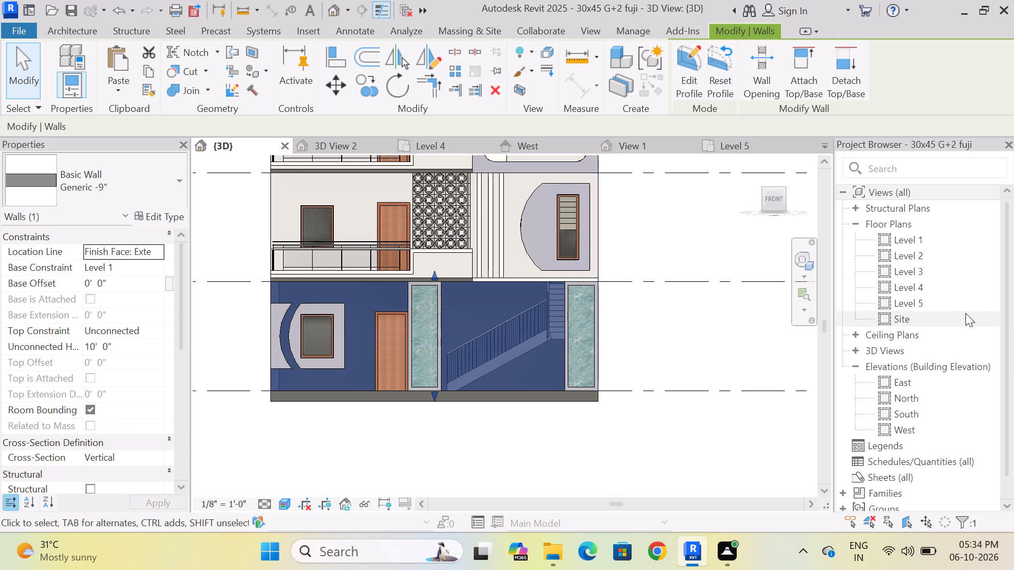
In the Level 1 floor plan, shorten the front wall's stair-side end to about 15'-3", flush with the panel beside the door.
{"action": "double_click", "coordinate": [919, 244]}
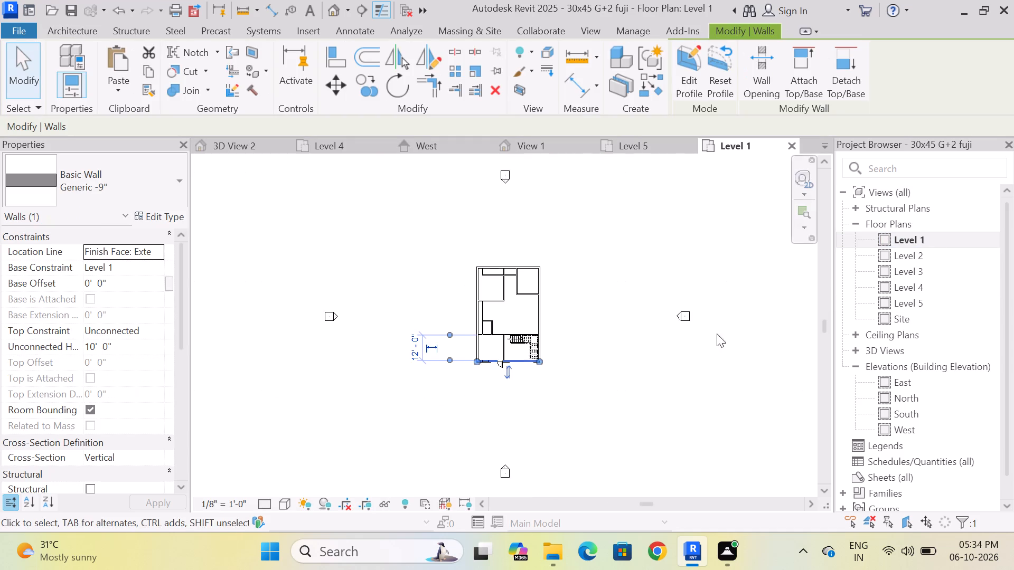
{"action": "scroll", "coordinate": [579, 362], "scroll_direction": "up", "scroll_amount": 9}
{"action": "scroll", "coordinate": [491, 384], "scroll_direction": "up", "scroll_amount": 3}
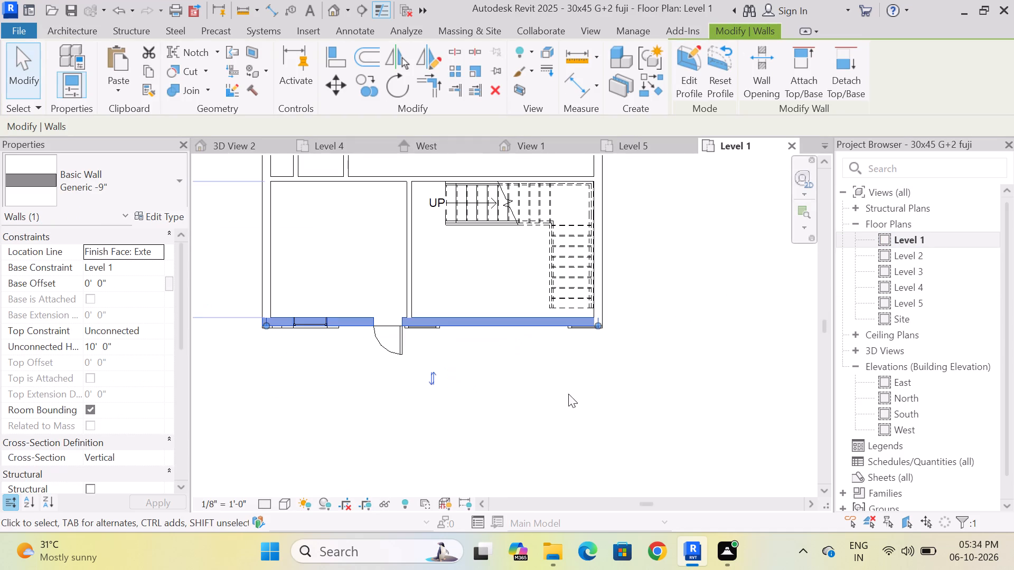
{"action": "scroll", "coordinate": [704, 396], "scroll_direction": "down", "scroll_amount": 3}
{"action": "scroll", "coordinate": [560, 389], "scroll_direction": "up", "scroll_amount": 6}
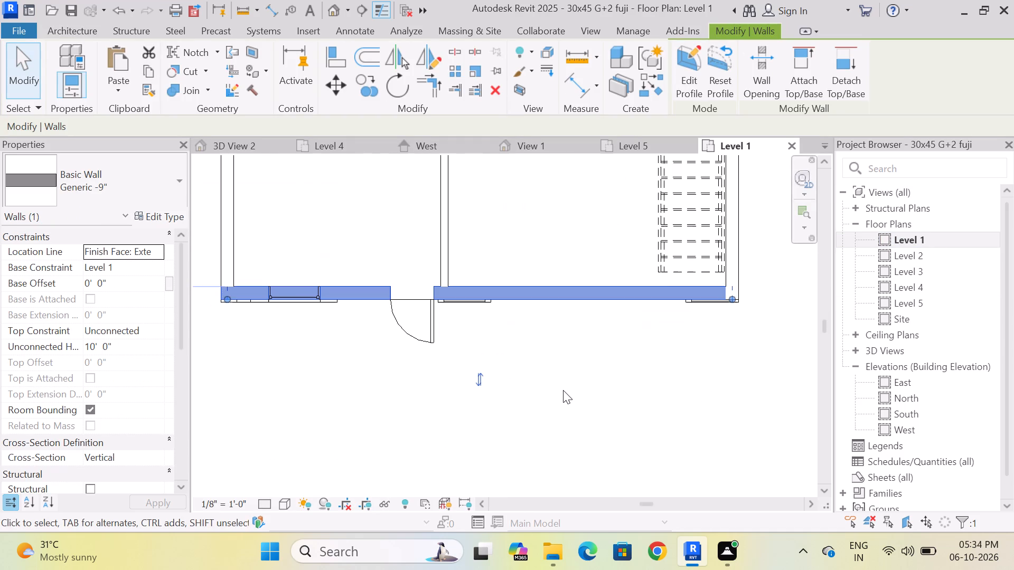
{"action": "scroll", "coordinate": [576, 397], "scroll_direction": "down", "scroll_amount": 4}
{"action": "scroll", "coordinate": [536, 316], "scroll_direction": "up", "scroll_amount": 3}
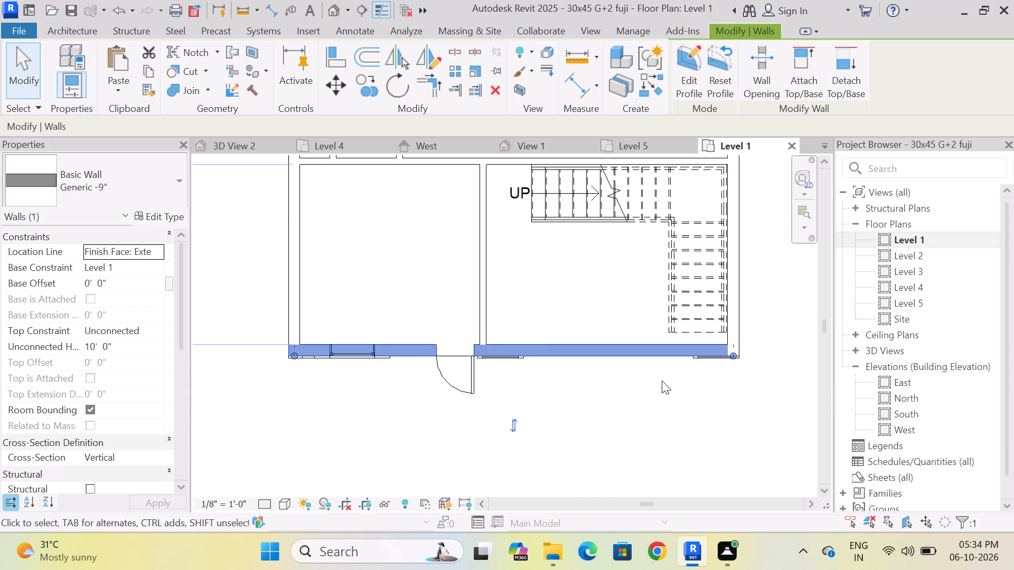
{"action": "scroll", "coordinate": [716, 357], "scroll_direction": "up", "scroll_amount": 4}
{"action": "scroll", "coordinate": [781, 376], "scroll_direction": "down", "scroll_amount": 3}
{"action": "scroll", "coordinate": [499, 362], "scroll_direction": "up", "scroll_amount": 4}
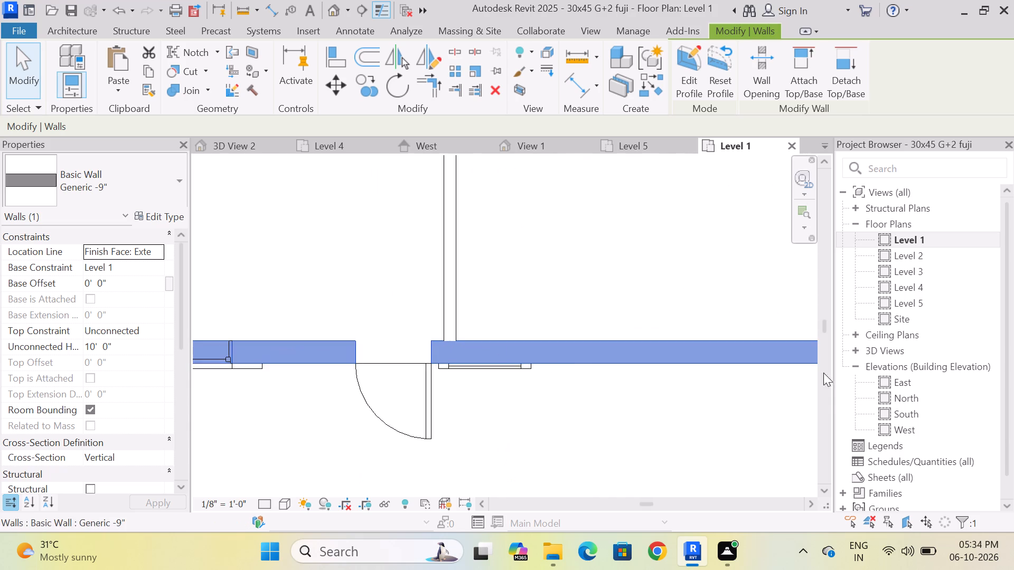
{"action": "scroll", "coordinate": [569, 373], "scroll_direction": "down", "scroll_amount": 7}
{"action": "scroll", "coordinate": [713, 373], "scroll_direction": "up", "scroll_amount": 4}
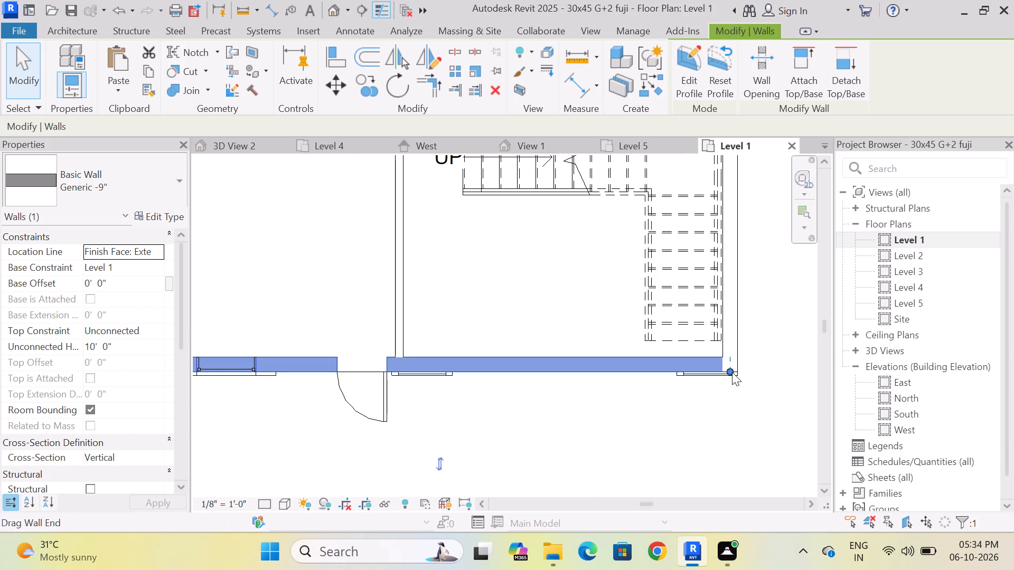
{"action": "scroll", "coordinate": [732, 372], "scroll_direction": "up", "scroll_amount": 3}
{"action": "left_click_drag", "start_coordinate": [731, 372], "coordinate": [718, 373]}
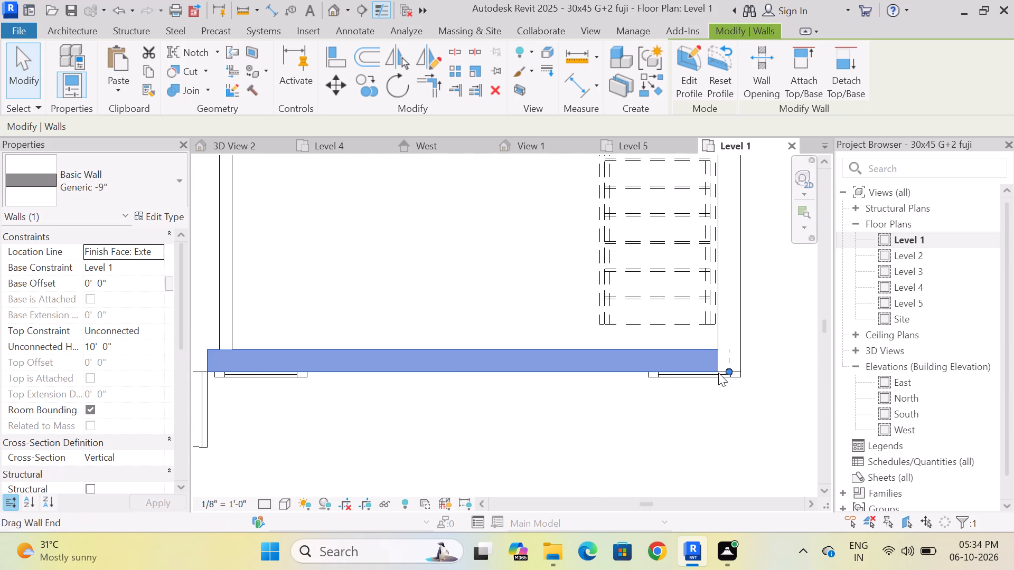
{"action": "left_click_drag", "start_coordinate": [718, 373], "coordinate": [305, 374]}
{"action": "scroll", "coordinate": [472, 408], "scroll_direction": "down", "scroll_amount": 6}
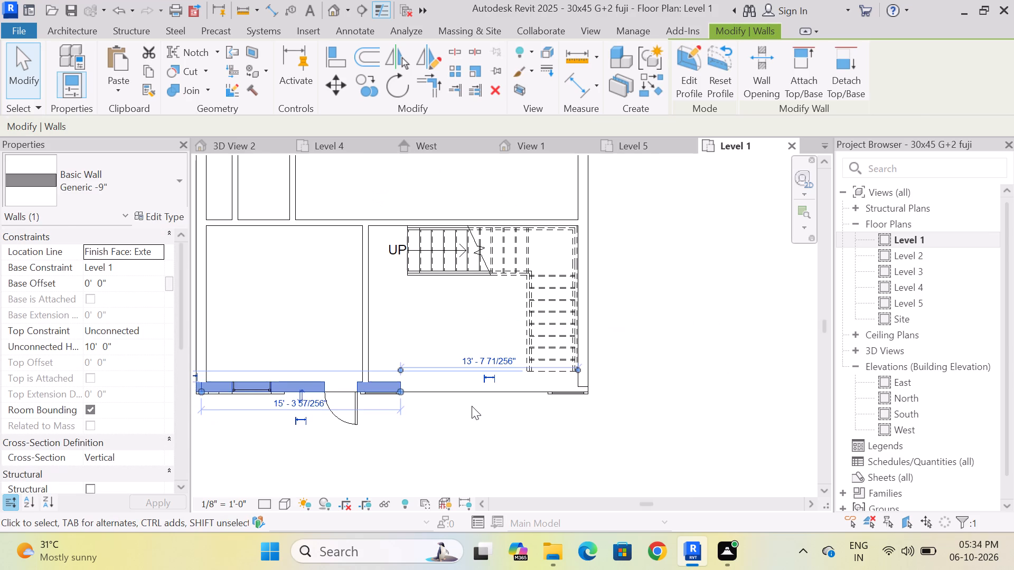
{"action": "key", "text": "Escape"}
Start a new wall of type Basic Wall Generic - 5" at the front of the stair area.
{"action": "scroll", "coordinate": [481, 395], "scroll_direction": "down", "scroll_amount": 4}
{"action": "scroll", "coordinate": [449, 407], "scroll_direction": "up", "scroll_amount": 7}
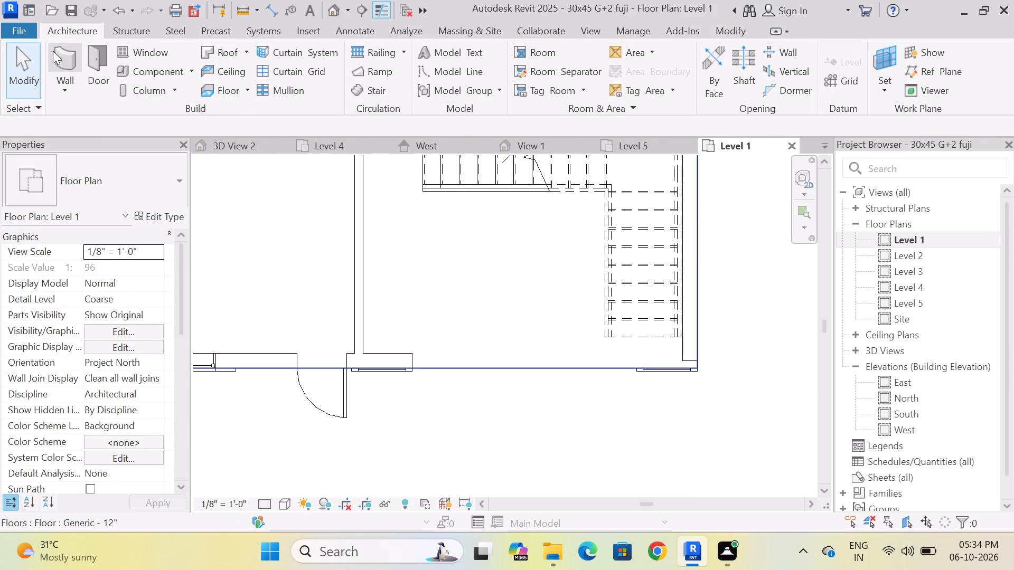
{"action": "left_click", "coordinate": [57, 56]}
{"action": "left_click", "coordinate": [177, 186]}
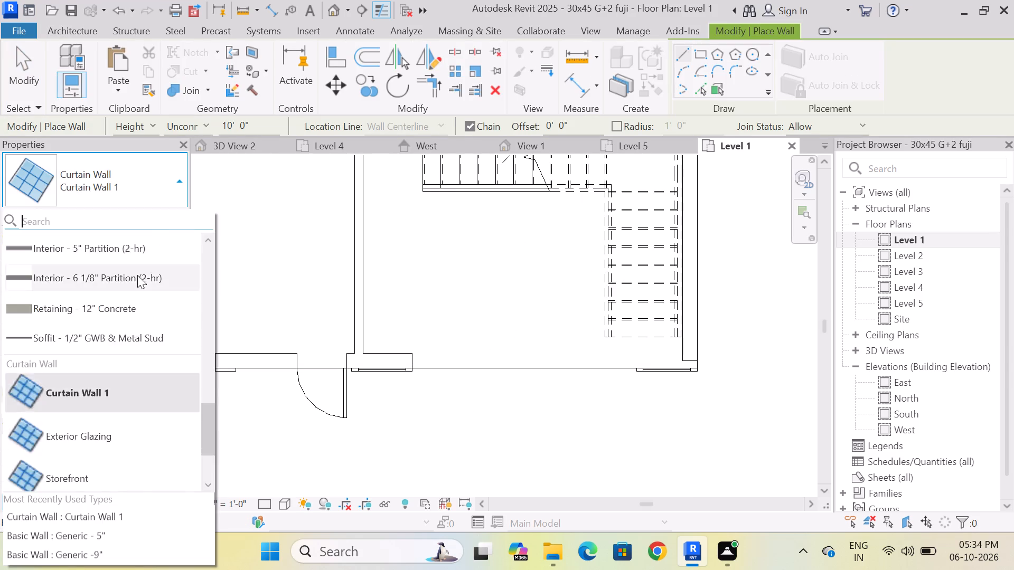
{"action": "scroll", "coordinate": [137, 275], "scroll_direction": "up", "scroll_amount": 12}
{"action": "scroll", "coordinate": [144, 298], "scroll_direction": "down", "scroll_amount": 3}
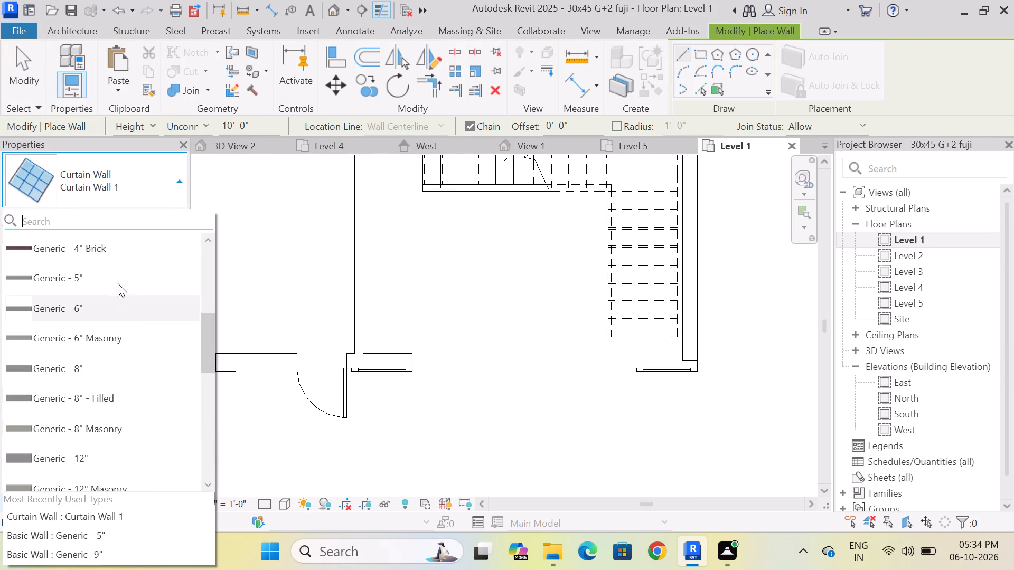
{"action": "left_click", "coordinate": [121, 269]}
{"action": "scroll", "coordinate": [466, 369], "scroll_direction": "up", "scroll_amount": 3}
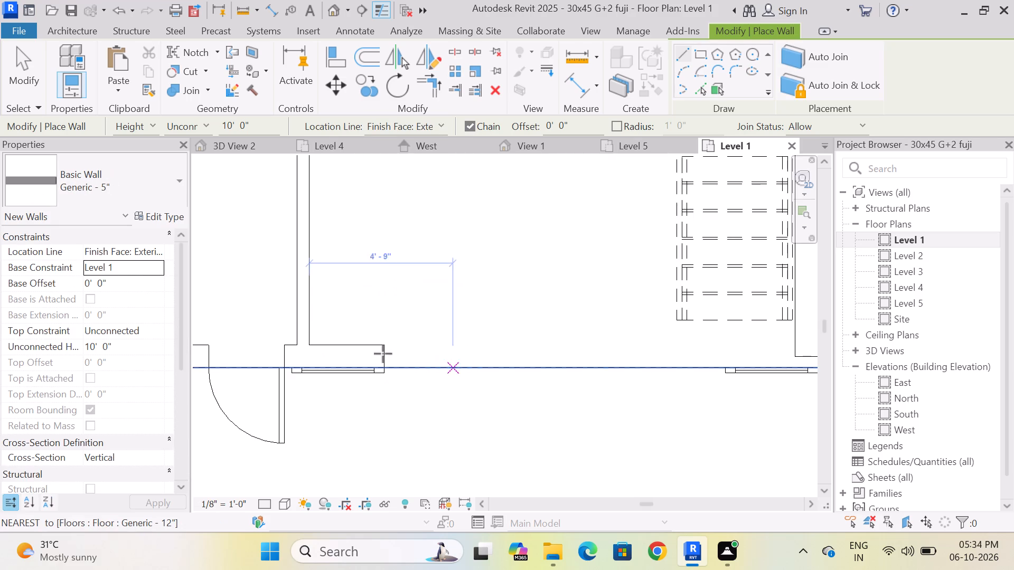
{"action": "scroll", "coordinate": [376, 347], "scroll_direction": "up", "scroll_amount": 3}
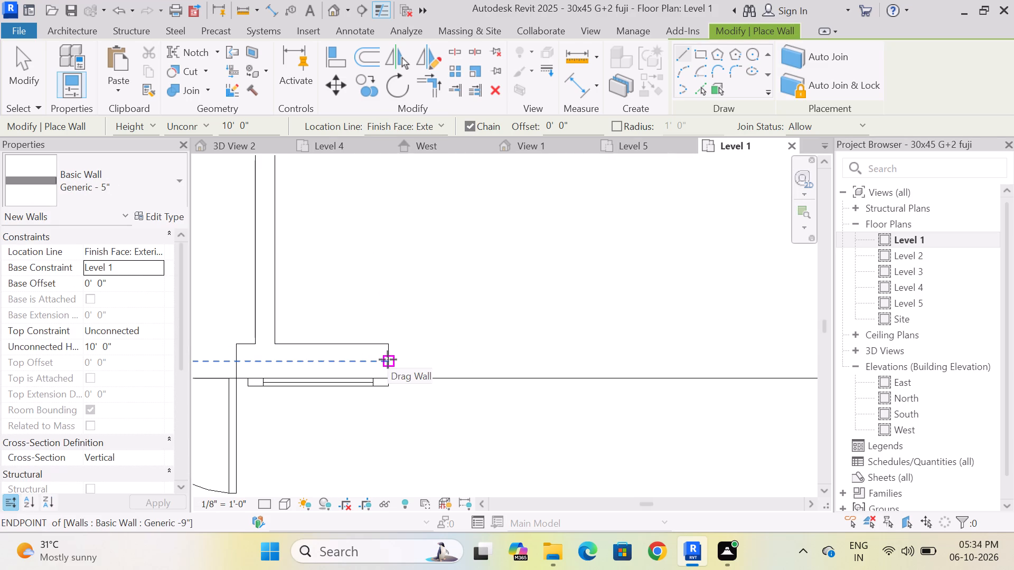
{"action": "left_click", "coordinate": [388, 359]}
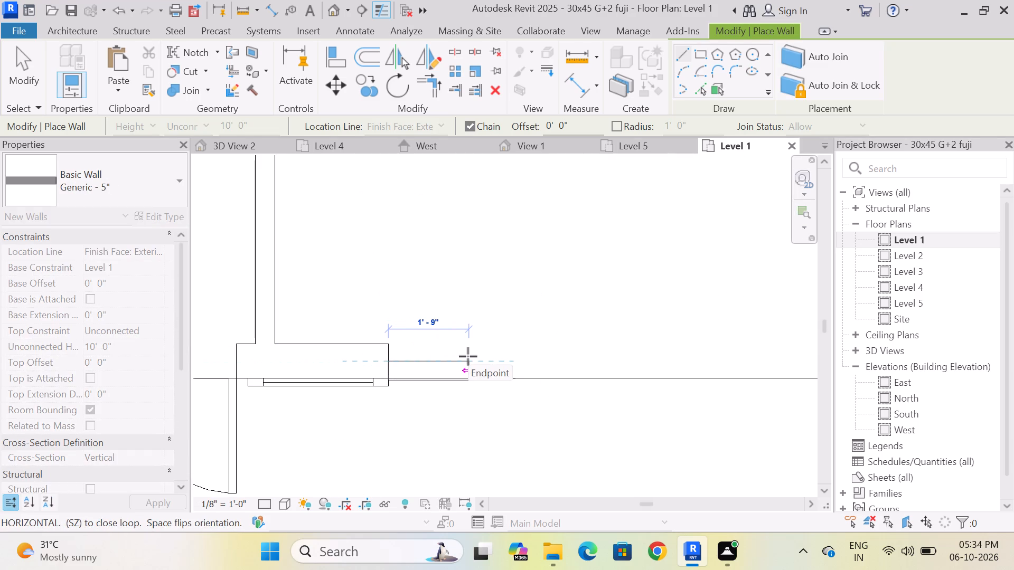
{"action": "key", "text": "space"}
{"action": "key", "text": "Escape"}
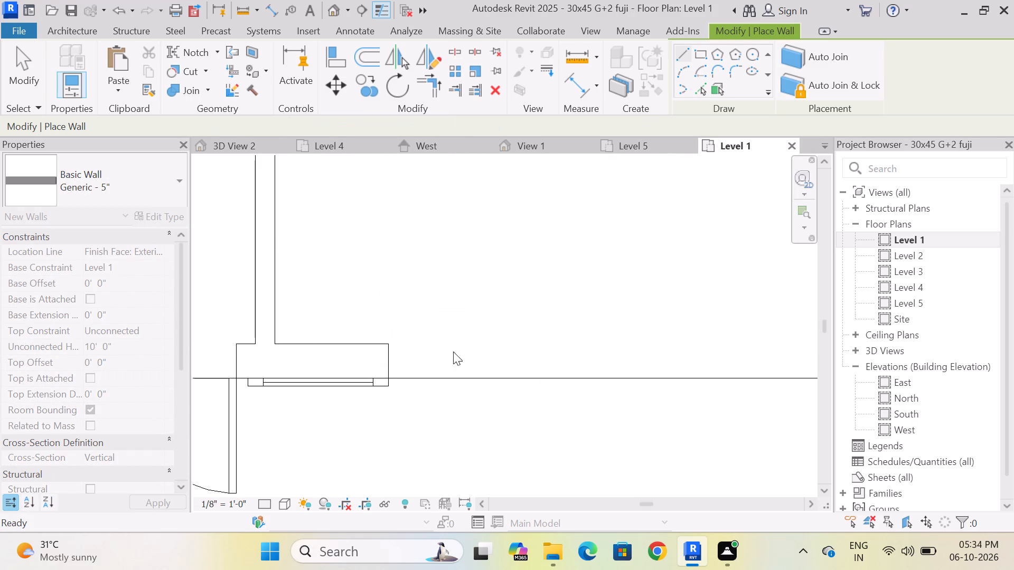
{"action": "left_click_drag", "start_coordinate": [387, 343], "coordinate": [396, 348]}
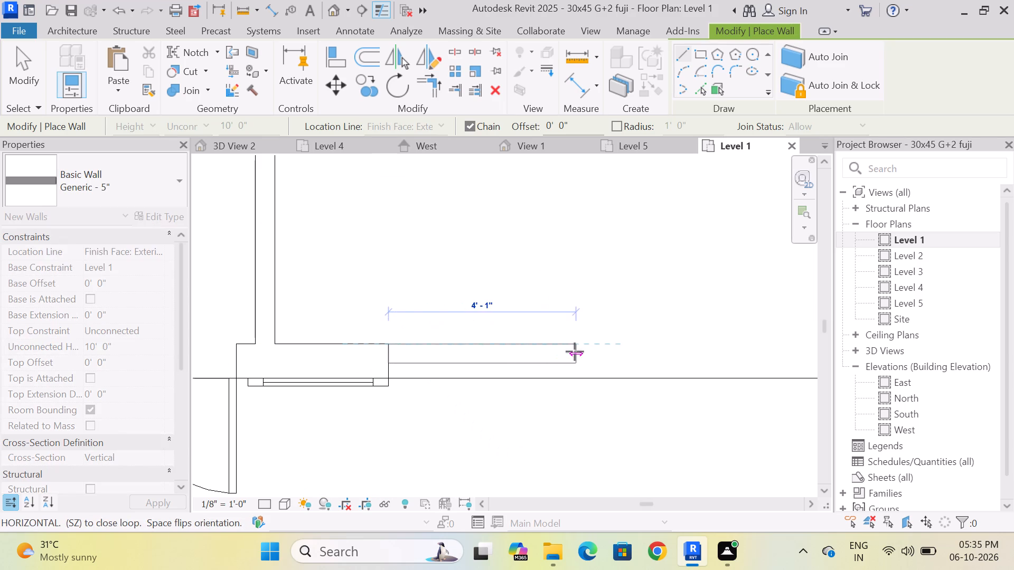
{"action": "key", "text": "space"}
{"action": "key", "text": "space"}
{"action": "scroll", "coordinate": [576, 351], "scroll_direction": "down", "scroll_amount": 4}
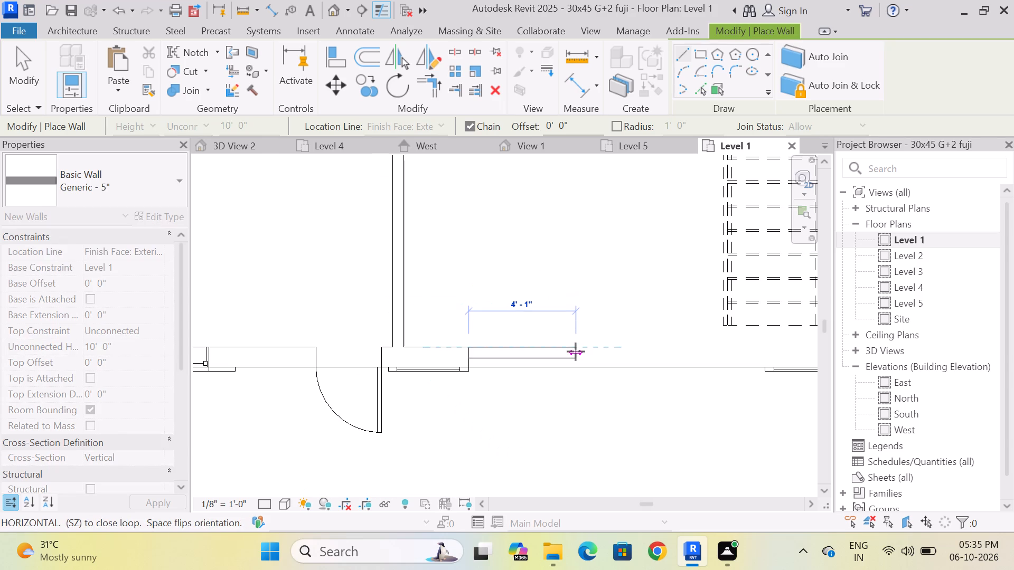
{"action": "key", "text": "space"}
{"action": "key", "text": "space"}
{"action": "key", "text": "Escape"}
Draw the Generic - 5" wall about 13'-7" along the front floor edge, from the shortened wall's outer corner to the side wall's inner face.
{"action": "scroll", "coordinate": [480, 364], "scroll_direction": "up", "scroll_amount": 3}
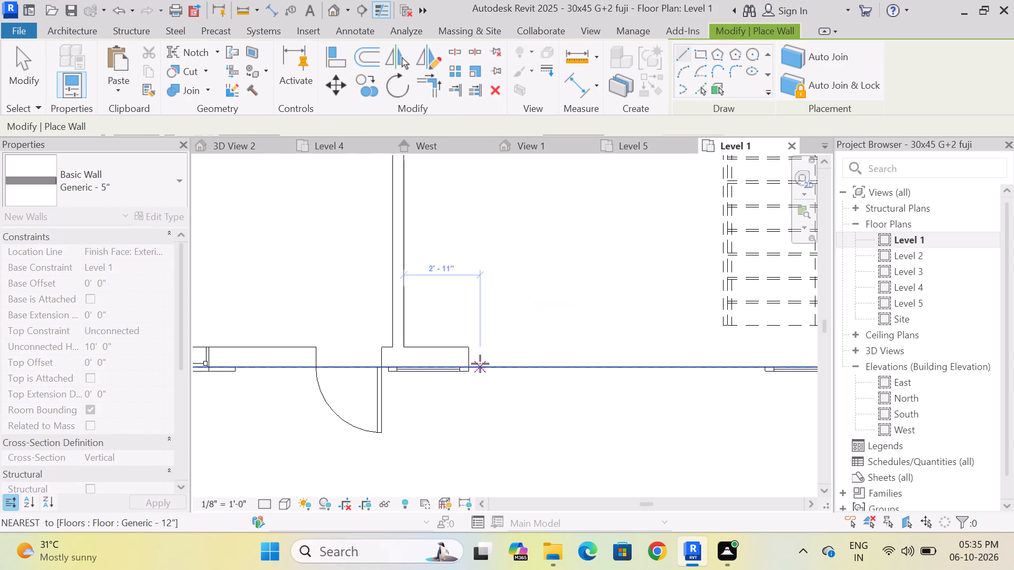
{"action": "scroll", "coordinate": [480, 364], "scroll_direction": "up", "scroll_amount": 4}
{"action": "left_click", "coordinate": [453, 373]}
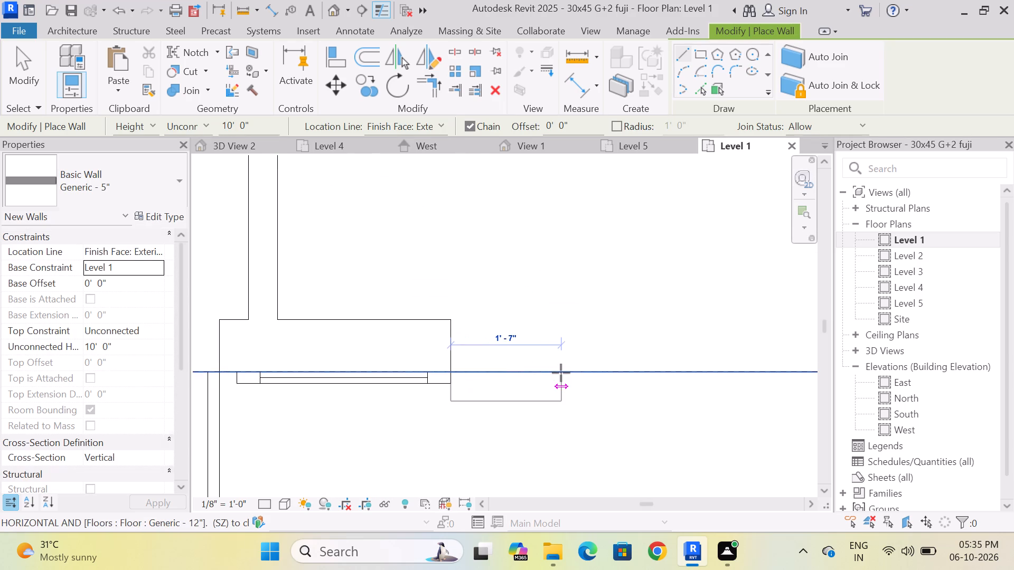
{"action": "key", "text": "space"}
{"action": "scroll", "coordinate": [562, 373], "scroll_direction": "down", "scroll_amount": 10}
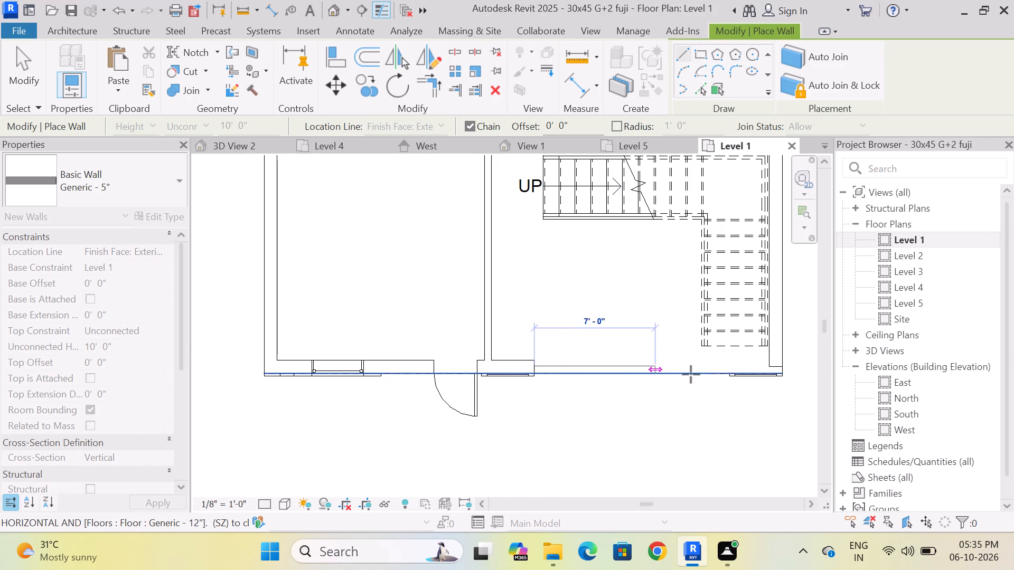
{"action": "scroll", "coordinate": [800, 374], "scroll_direction": "up", "scroll_amount": 10}
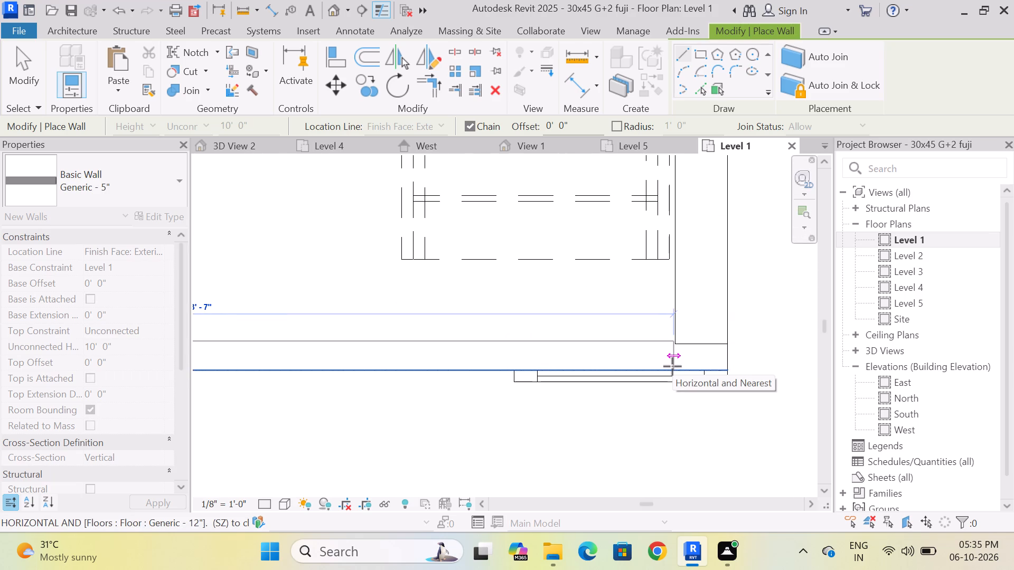
{"action": "scroll", "coordinate": [674, 373], "scroll_direction": "up", "scroll_amount": 6}
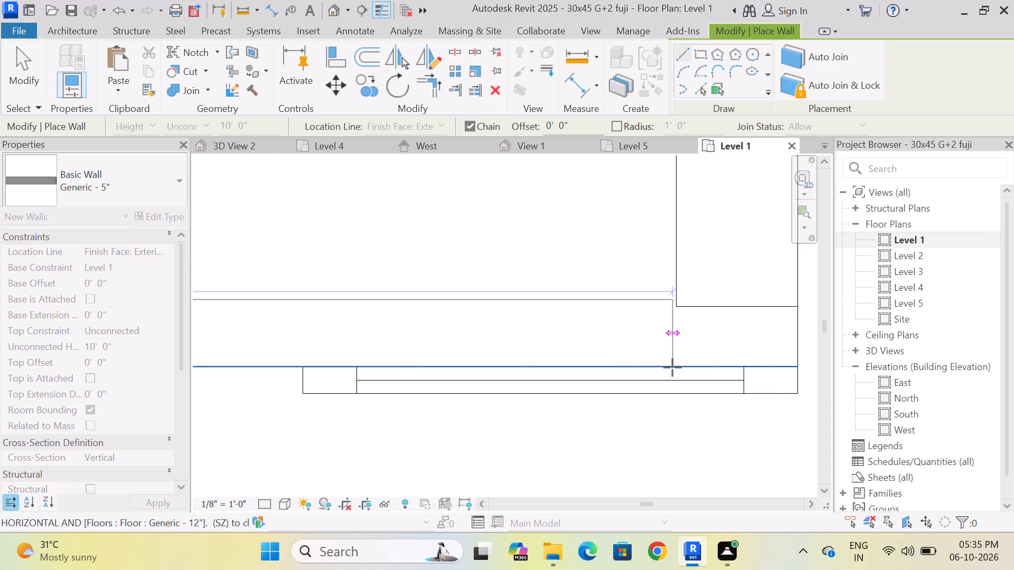
{"action": "left_click", "coordinate": [674, 367]}
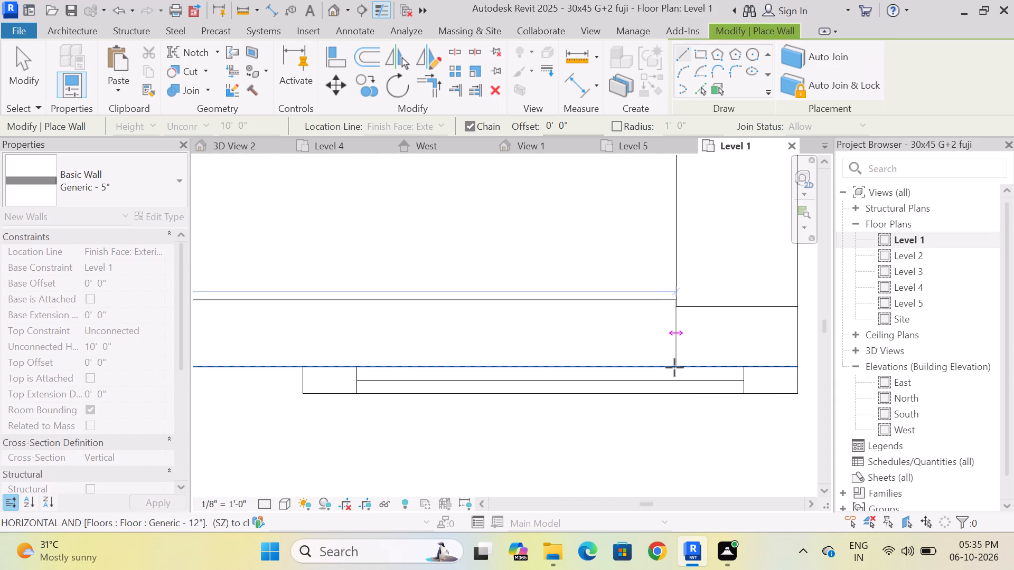
{"action": "key", "text": "Escape"}
{"action": "key", "text": "Escape"}
{"action": "key", "text": "Escape"}
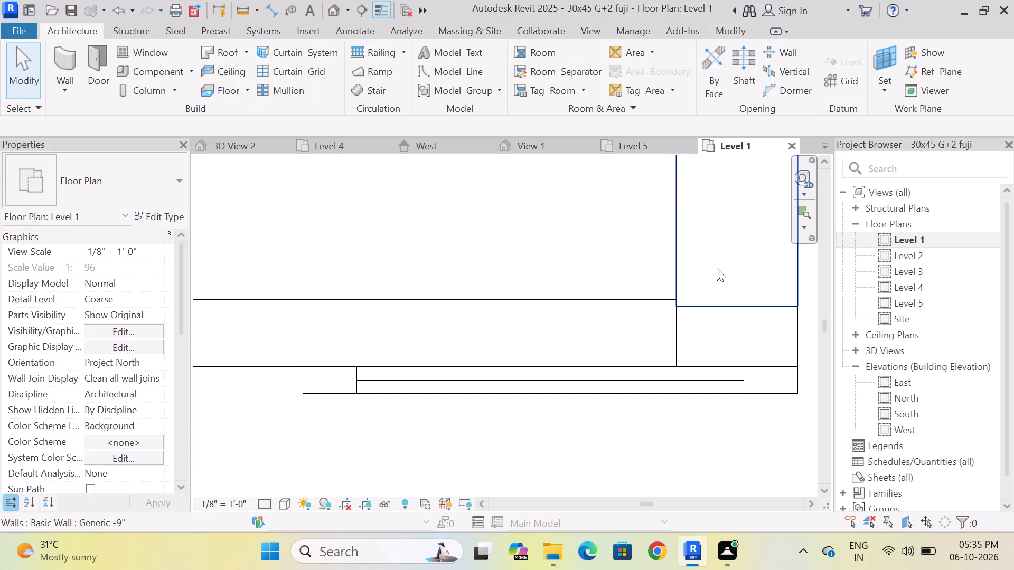
Extend the stair-side 9" side wall's end to the front floor edge, closing the corner beside the new 5" wall.
{"action": "left_click", "coordinate": [717, 268]}
{"action": "scroll", "coordinate": [716, 306], "scroll_direction": "down", "scroll_amount": 3}
{"action": "scroll", "coordinate": [788, 312], "scroll_direction": "up", "scroll_amount": 1}
{"action": "left_click_drag", "start_coordinate": [769, 305], "coordinate": [766, 335]}
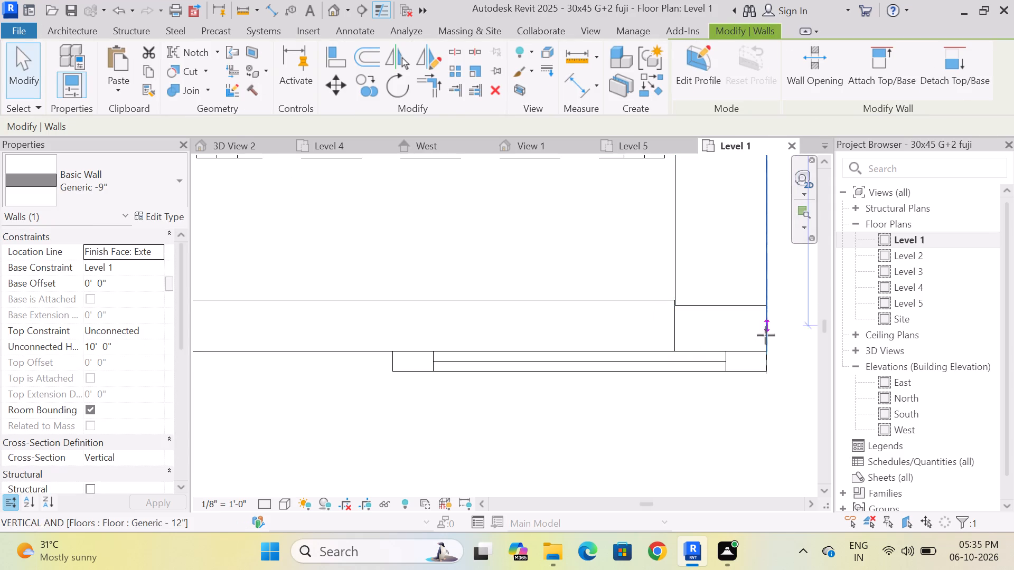
{"action": "left_click_drag", "start_coordinate": [766, 335], "coordinate": [765, 351]}
{"action": "key", "text": "Escape"}
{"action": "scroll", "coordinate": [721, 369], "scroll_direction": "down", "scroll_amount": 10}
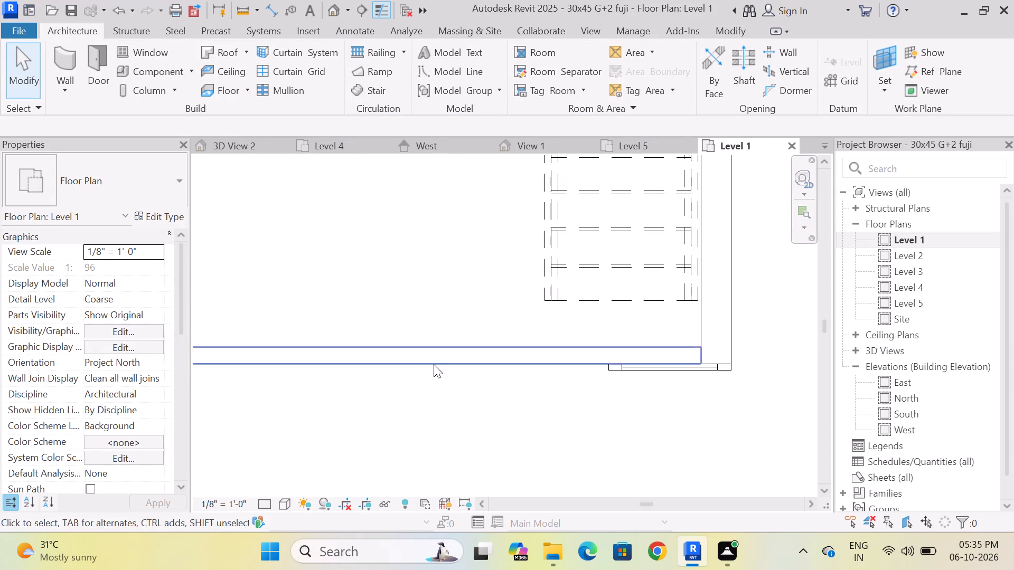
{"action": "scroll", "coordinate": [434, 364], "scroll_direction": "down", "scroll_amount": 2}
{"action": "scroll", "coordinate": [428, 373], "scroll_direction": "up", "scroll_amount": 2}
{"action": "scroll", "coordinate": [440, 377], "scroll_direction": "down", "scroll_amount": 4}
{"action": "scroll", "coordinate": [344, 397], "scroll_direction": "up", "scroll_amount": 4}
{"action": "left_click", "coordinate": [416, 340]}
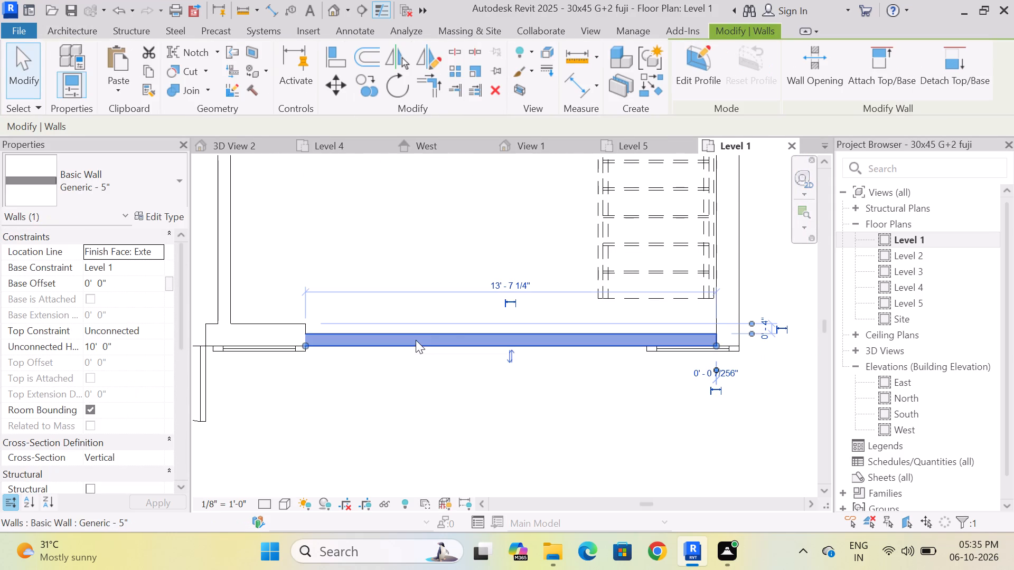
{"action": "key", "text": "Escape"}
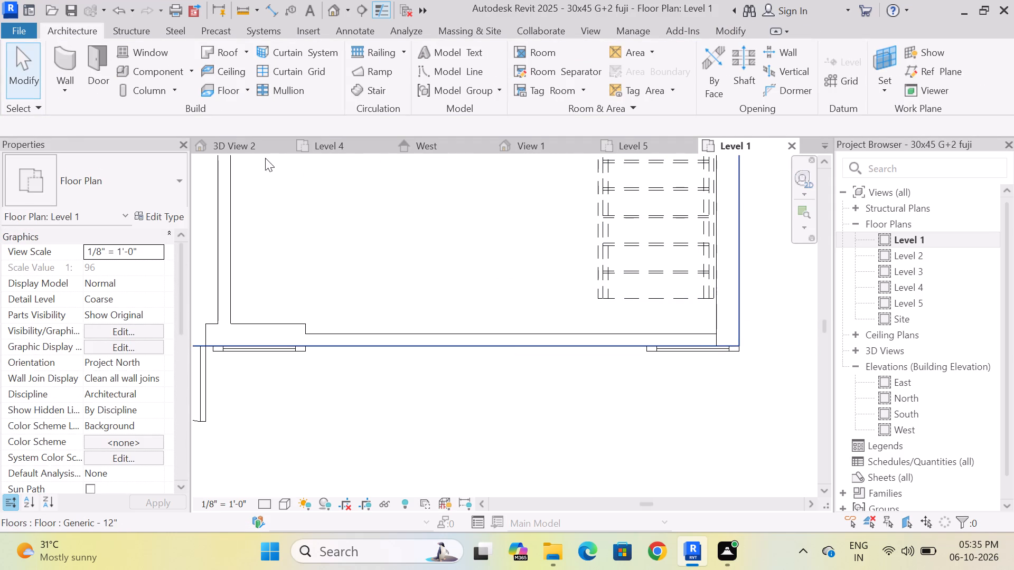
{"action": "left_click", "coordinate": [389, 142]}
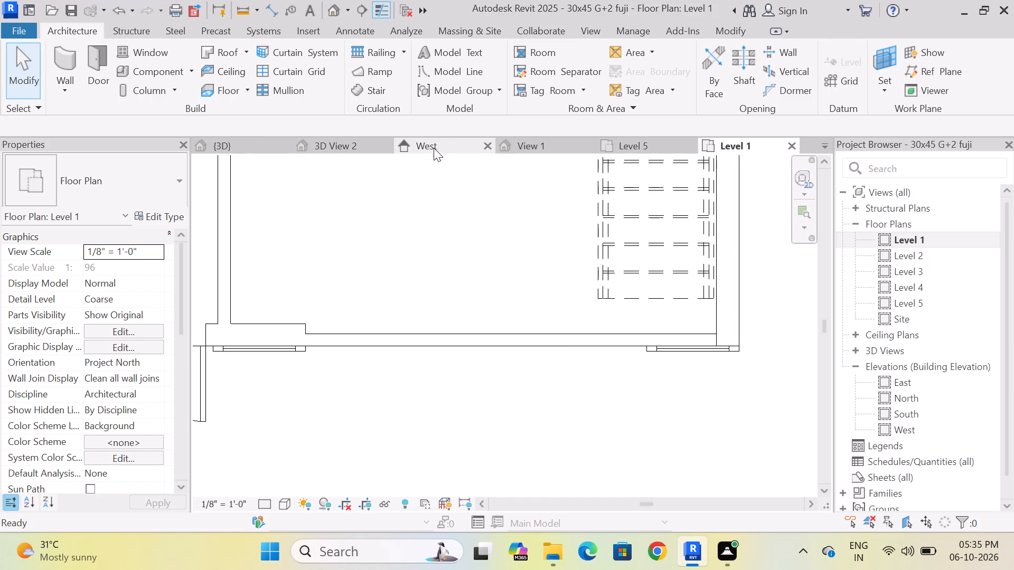
Close the West elevation and Level 5 plan views and bring up the {3D} view.
{"action": "left_click", "coordinate": [486, 146]}
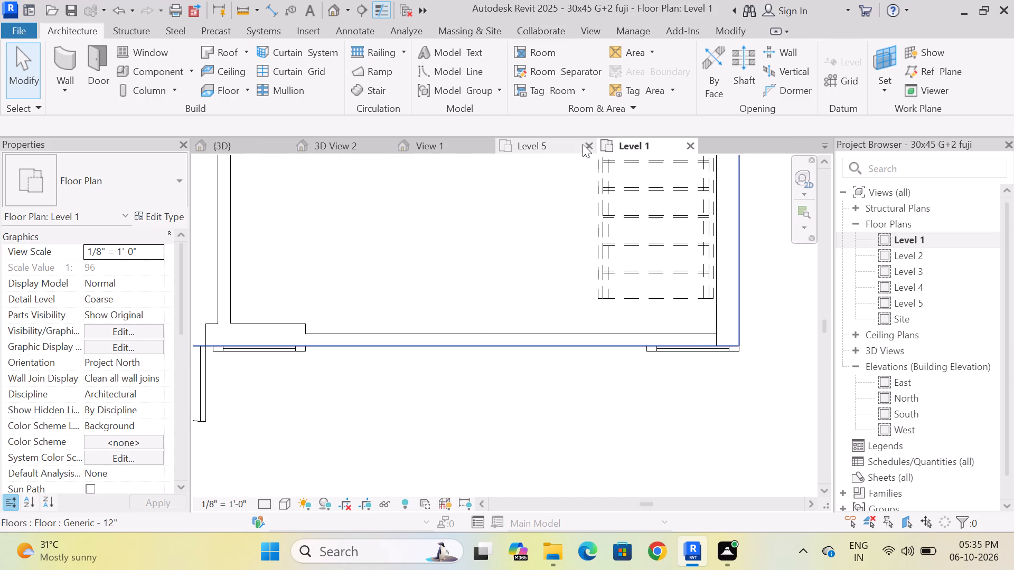
{"action": "left_click", "coordinate": [588, 142]}
{"action": "left_click", "coordinate": [248, 147]}
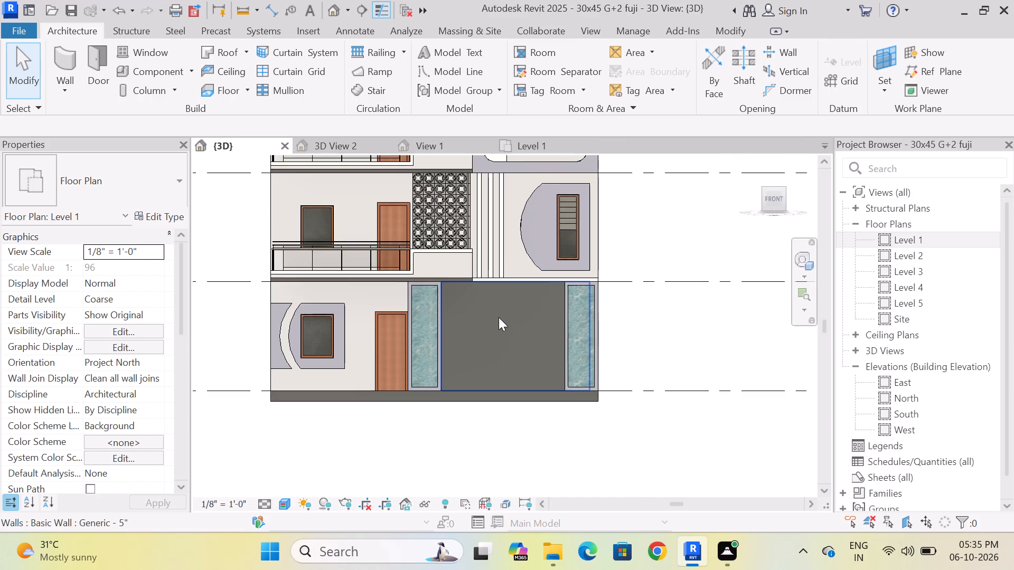
Edit the profile of the Generic - 5" wall at the staircase and draw a vertical line between its top and bottom edge midpoints.
{"action": "scroll", "coordinate": [484, 329], "scroll_direction": "up", "scroll_amount": 3}
{"action": "left_click", "coordinate": [527, 322]}
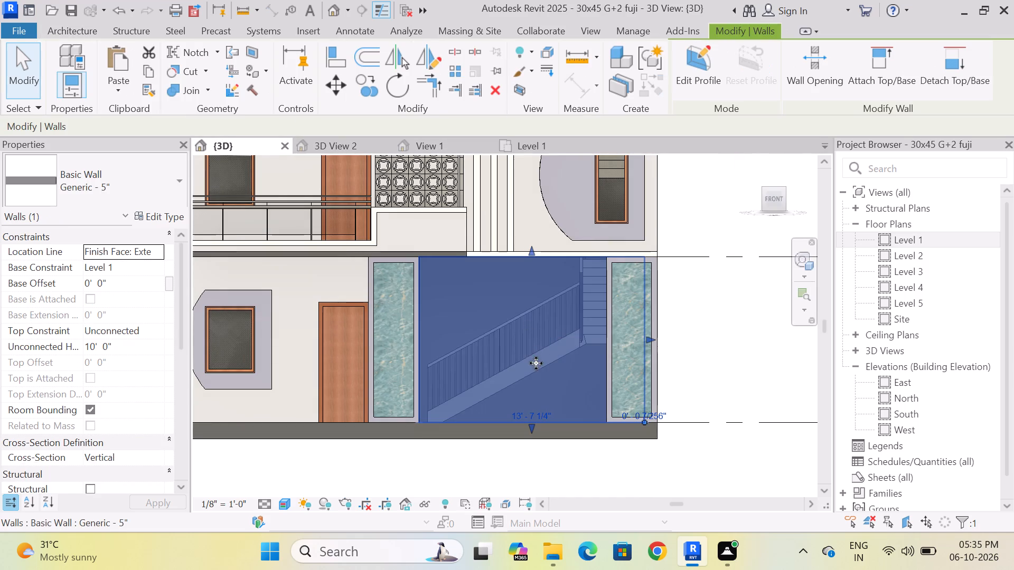
{"action": "left_click", "coordinate": [691, 72]}
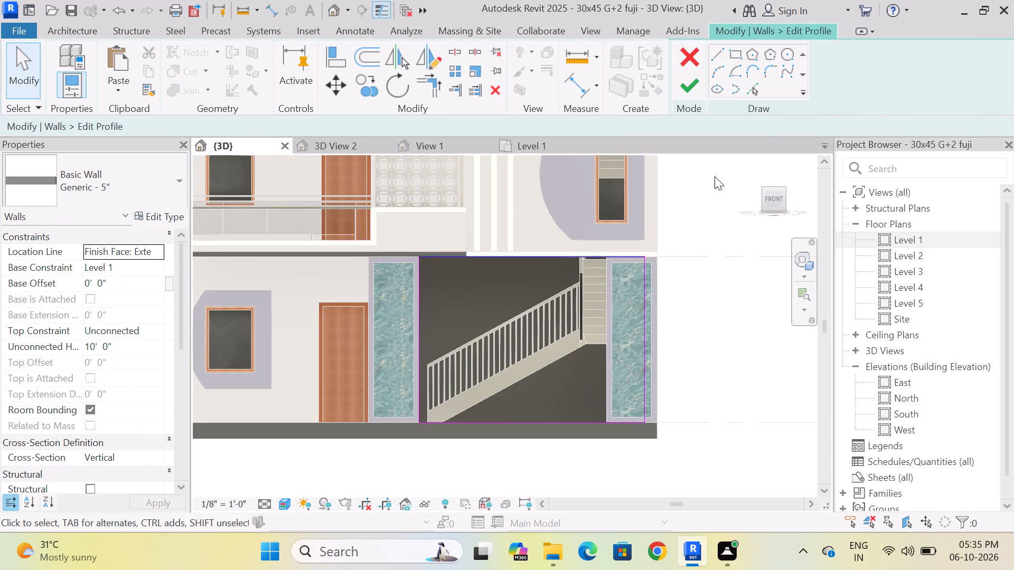
{"action": "left_click", "coordinate": [714, 53]}
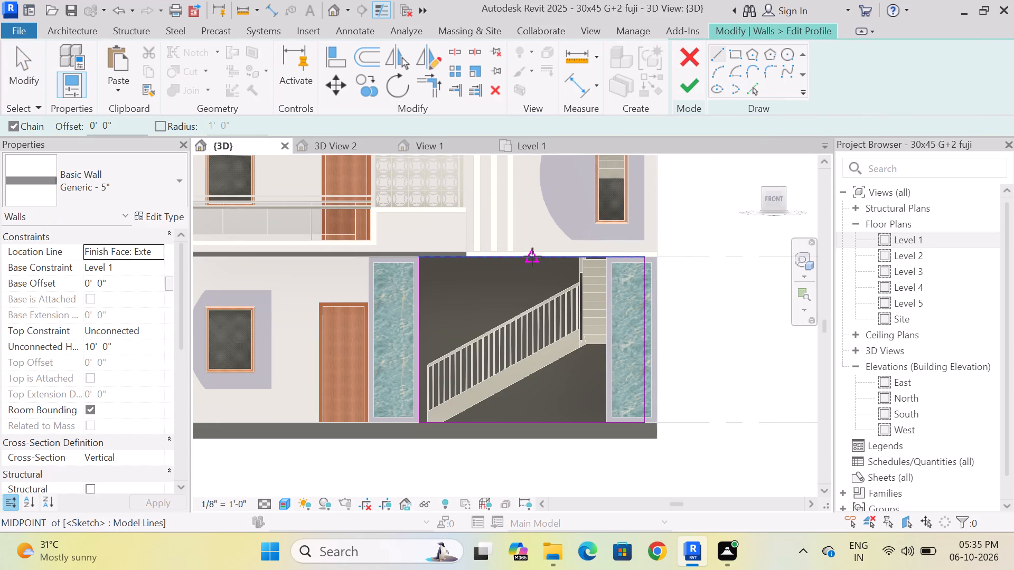
{"action": "left_click", "coordinate": [531, 256]}
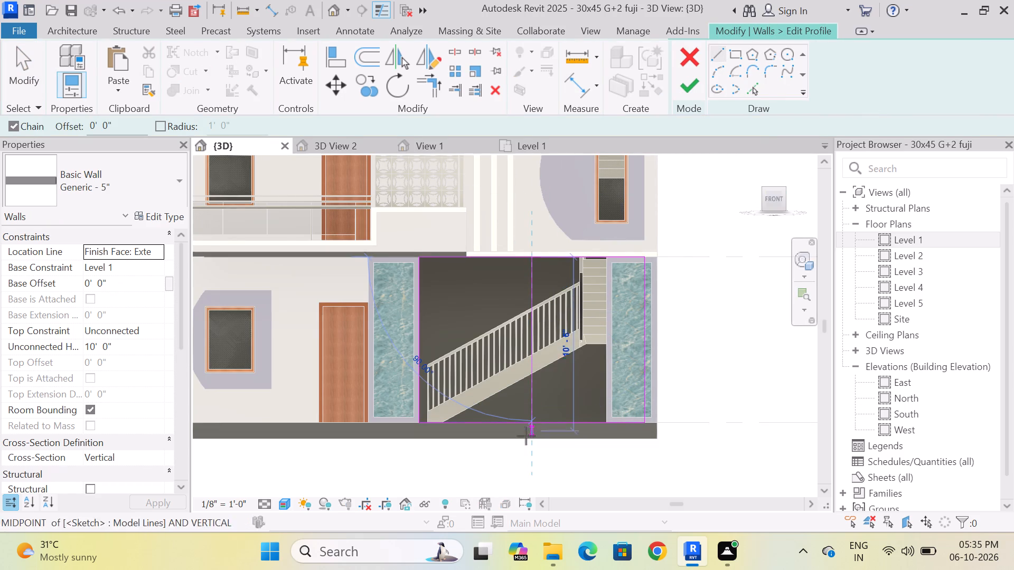
{"action": "scroll", "coordinate": [528, 433], "scroll_direction": "up", "scroll_amount": 5}
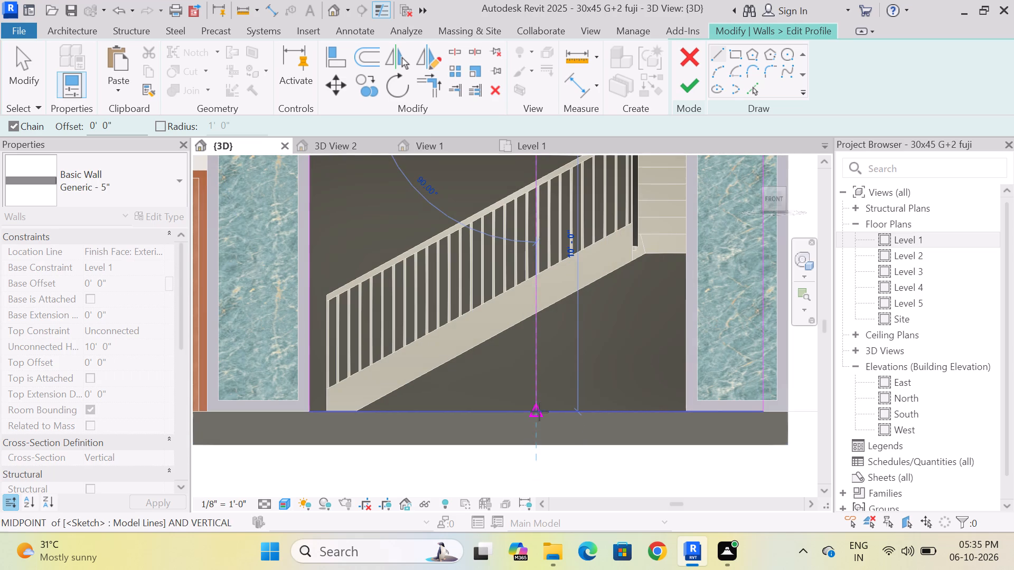
{"action": "left_click", "coordinate": [539, 409]}
{"action": "key", "text": "Escape"}
{"action": "scroll", "coordinate": [487, 377], "scroll_direction": "down", "scroll_amount": 5}
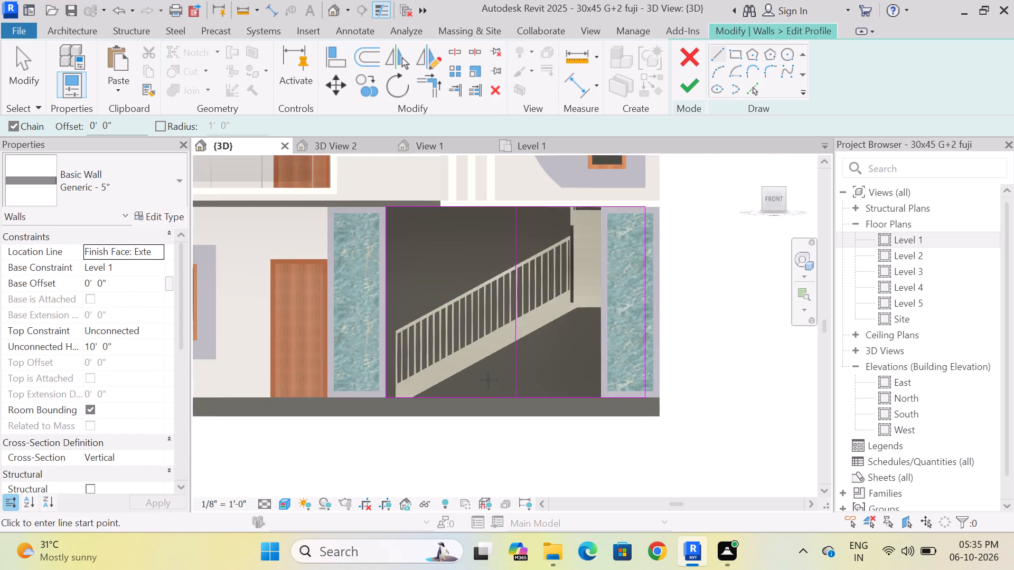
{"action": "scroll", "coordinate": [488, 380], "scroll_direction": "down", "scroll_amount": 2}
{"action": "scroll", "coordinate": [499, 341], "scroll_direction": "up", "scroll_amount": 5}
{"action": "key", "text": "Escape"}
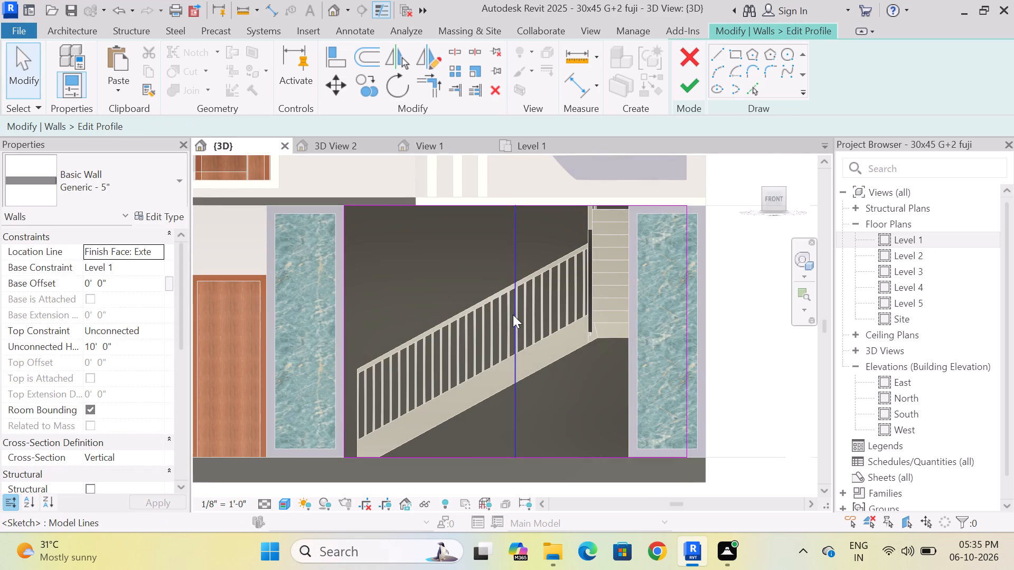
{"action": "scroll", "coordinate": [519, 258], "scroll_direction": "down", "scroll_amount": 3}
{"action": "scroll", "coordinate": [507, 286], "scroll_direction": "up", "scroll_amount": 3}
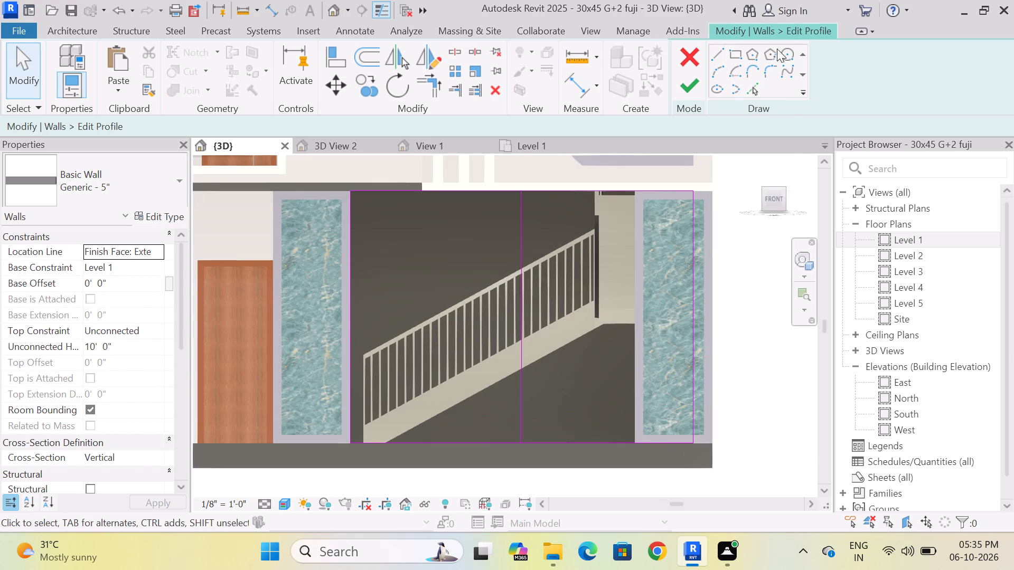
Add two vertical profile lines offset 1" to either side of the centre line using Pick Lines.
{"action": "left_click", "coordinate": [749, 83]}
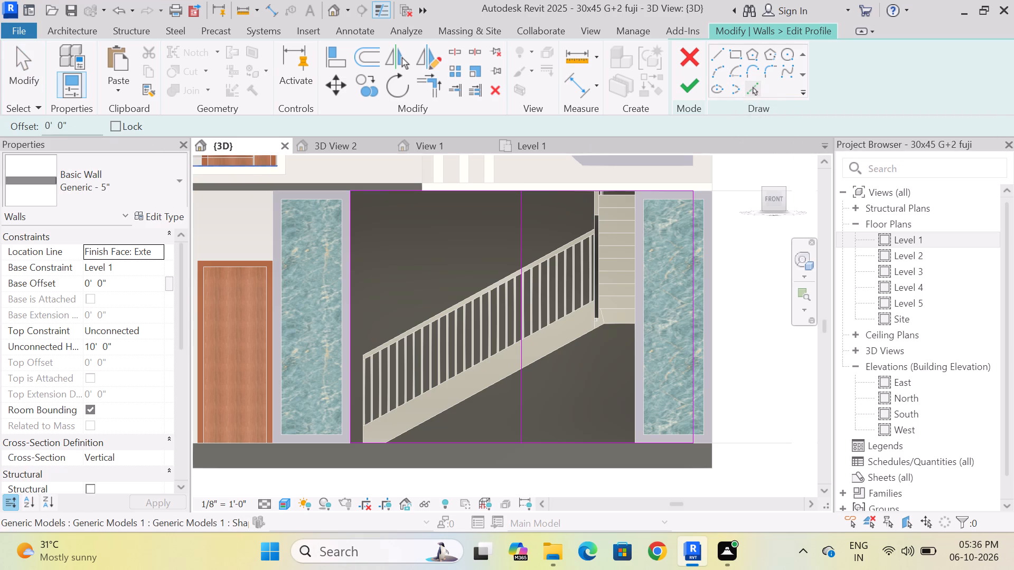
{"action": "left_click", "coordinate": [80, 125]}
{"action": "key", "text": "BackSpace"}
{"action": "key", "text": "BackSpace"}
{"action": "key", "text": "1"}
{"action": "key", "text": "Return"}
{"action": "scroll", "coordinate": [511, 268], "scroll_direction": "up", "scroll_amount": 2}
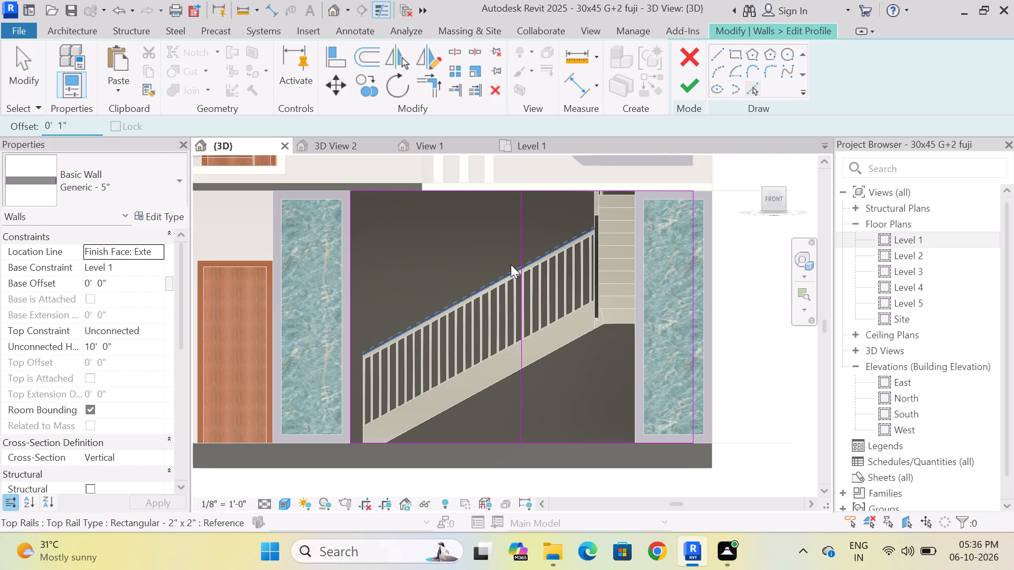
{"action": "scroll", "coordinate": [523, 211], "scroll_direction": "up", "scroll_amount": 6}
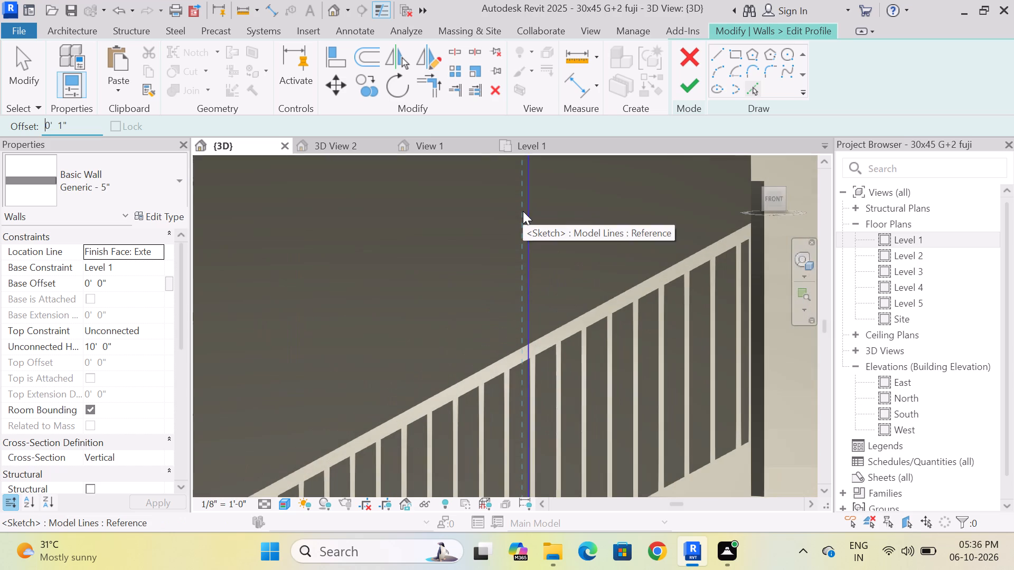
{"action": "left_click", "coordinate": [523, 211]}
{"action": "scroll", "coordinate": [523, 211], "scroll_direction": "up", "scroll_amount": 7}
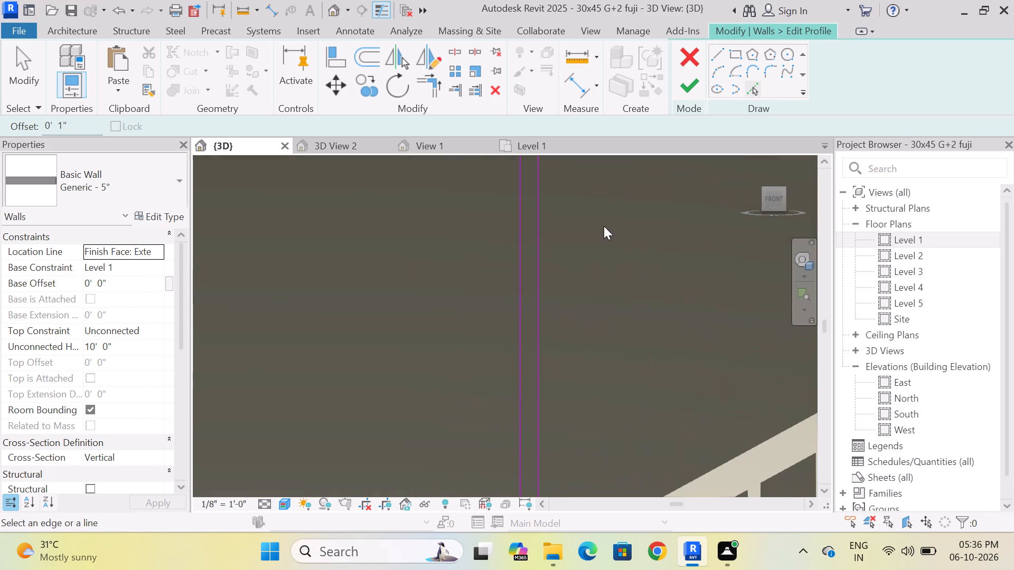
{"action": "left_click", "coordinate": [542, 239]}
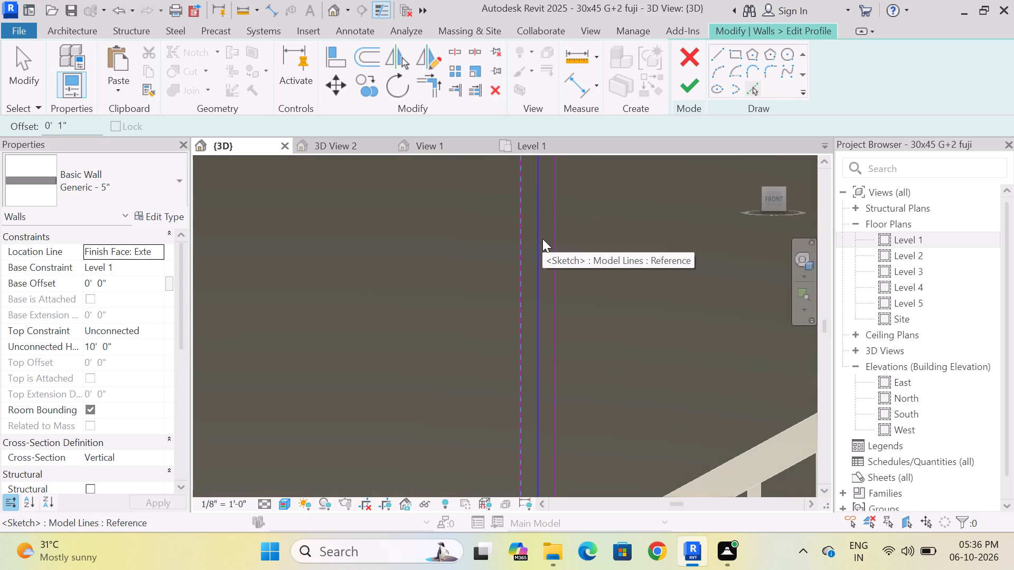
{"action": "key", "text": "Escape"}
{"action": "scroll", "coordinate": [585, 239], "scroll_direction": "down", "scroll_amount": 15}
{"action": "key", "text": "Escape"}
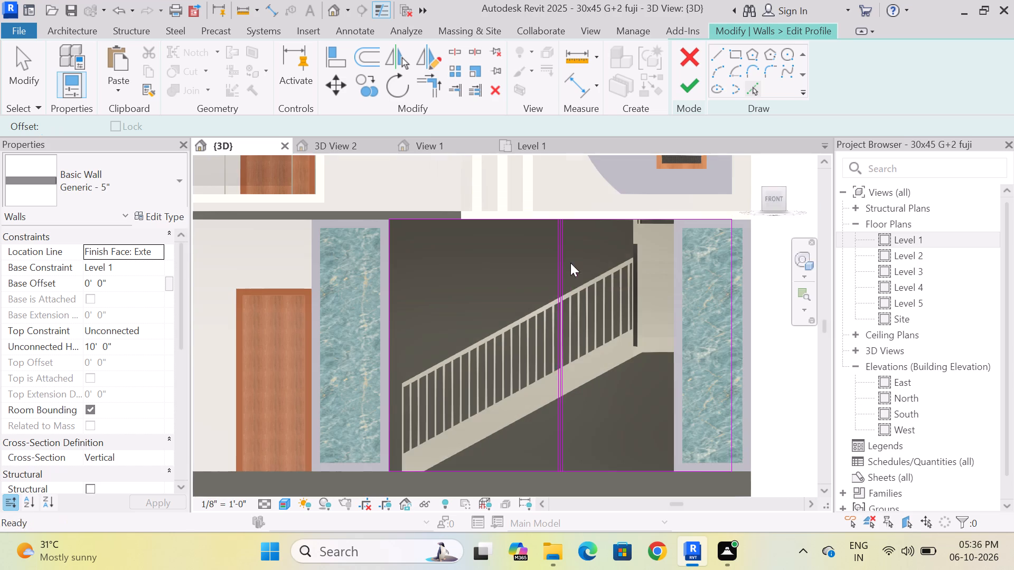
Delete the middle vertical line from the wall profile, keeping the two offset lines.
{"action": "scroll", "coordinate": [570, 254], "scroll_direction": "up", "scroll_amount": 8}
{"action": "scroll", "coordinate": [522, 134], "scroll_direction": "up", "scroll_amount": 9}
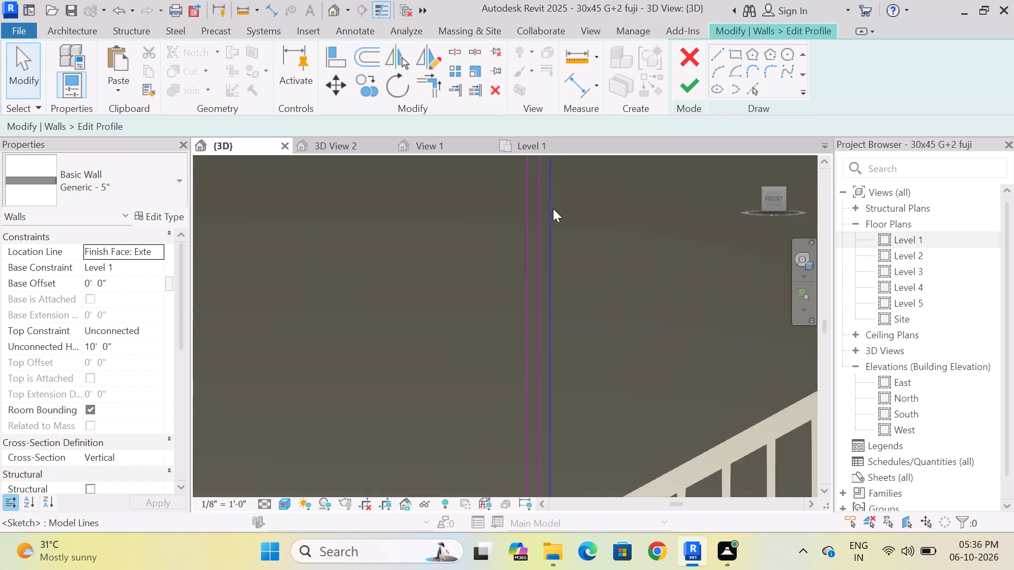
{"action": "scroll", "coordinate": [555, 217], "scroll_direction": "up", "scroll_amount": 3}
{"action": "key", "text": "Escape"}
{"action": "left_click", "coordinate": [527, 237]}
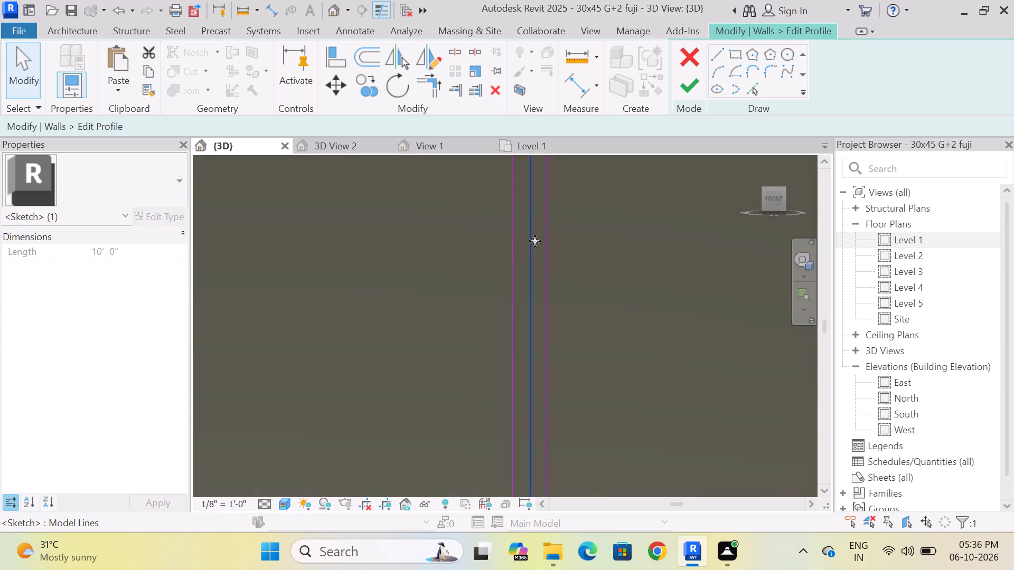
{"action": "key", "text": "Delete"}
Trim the profile's bottom and top edges to the door-side offset line, unjoining conflicting elements, to close that half as a loop.
{"action": "scroll", "coordinate": [536, 259], "scroll_direction": "down", "scroll_amount": 16}
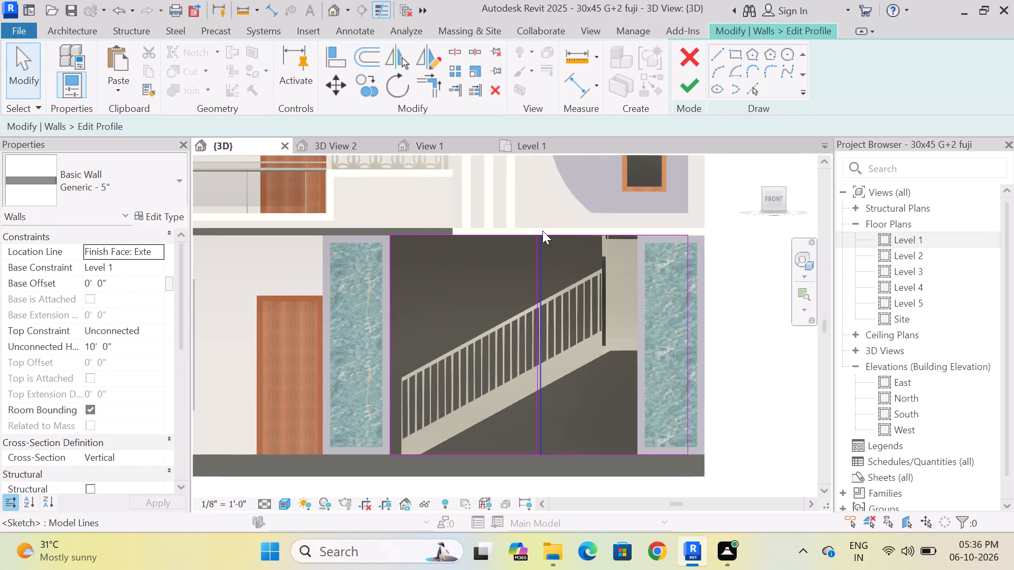
{"action": "scroll", "coordinate": [542, 231], "scroll_direction": "down", "scroll_amount": 1}
{"action": "scroll", "coordinate": [532, 431], "scroll_direction": "up", "scroll_amount": 8}
{"action": "scroll", "coordinate": [509, 411], "scroll_direction": "down", "scroll_amount": 2}
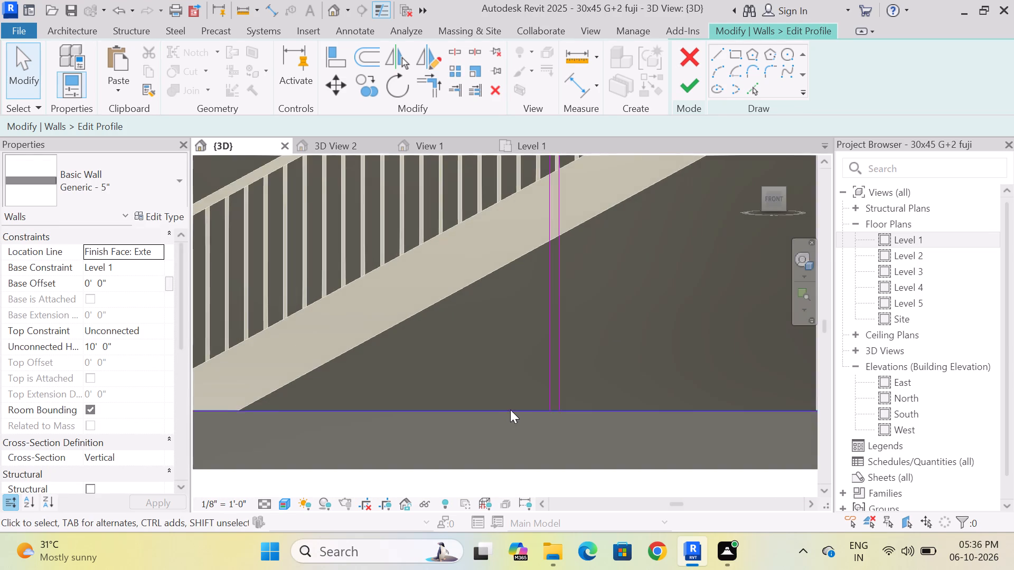
{"action": "scroll", "coordinate": [510, 410], "scroll_direction": "down", "scroll_amount": 4}
{"action": "left_click", "coordinate": [421, 89]}
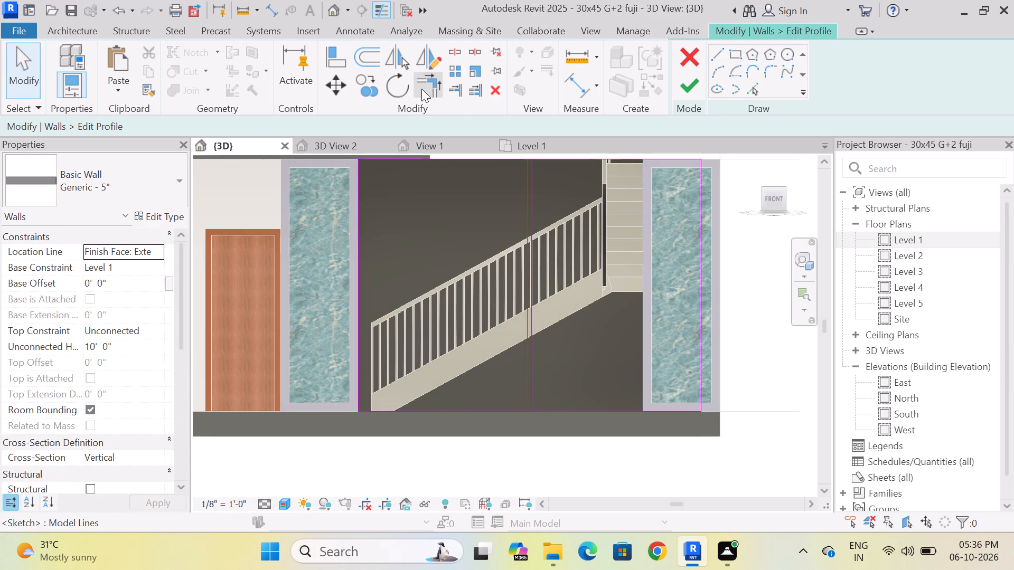
{"action": "left_click", "coordinate": [501, 410]}
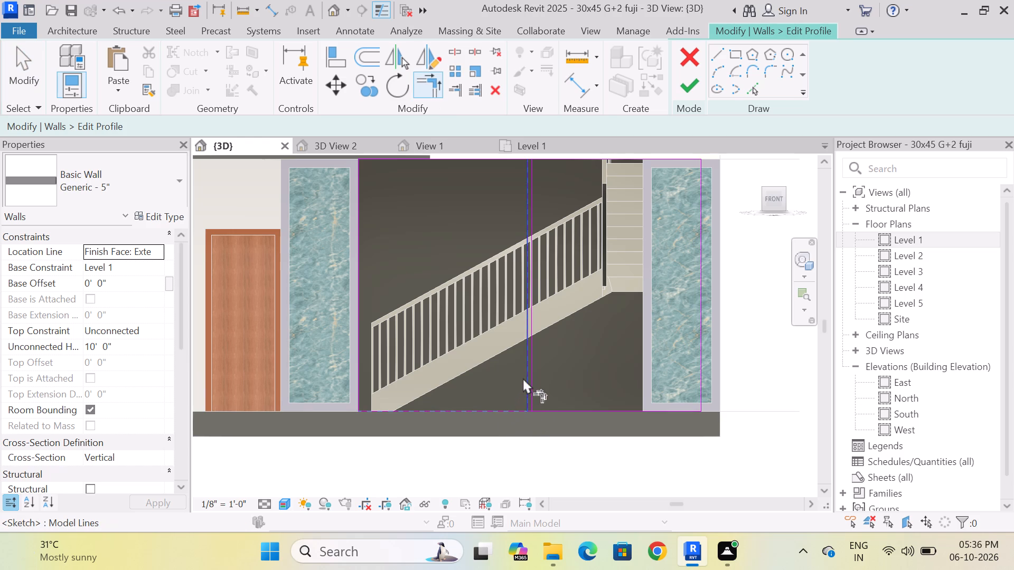
{"action": "left_click", "coordinate": [523, 378]}
{"action": "left_click", "coordinate": [720, 508]}
{"action": "scroll", "coordinate": [606, 484], "scroll_direction": "down", "scroll_amount": 3}
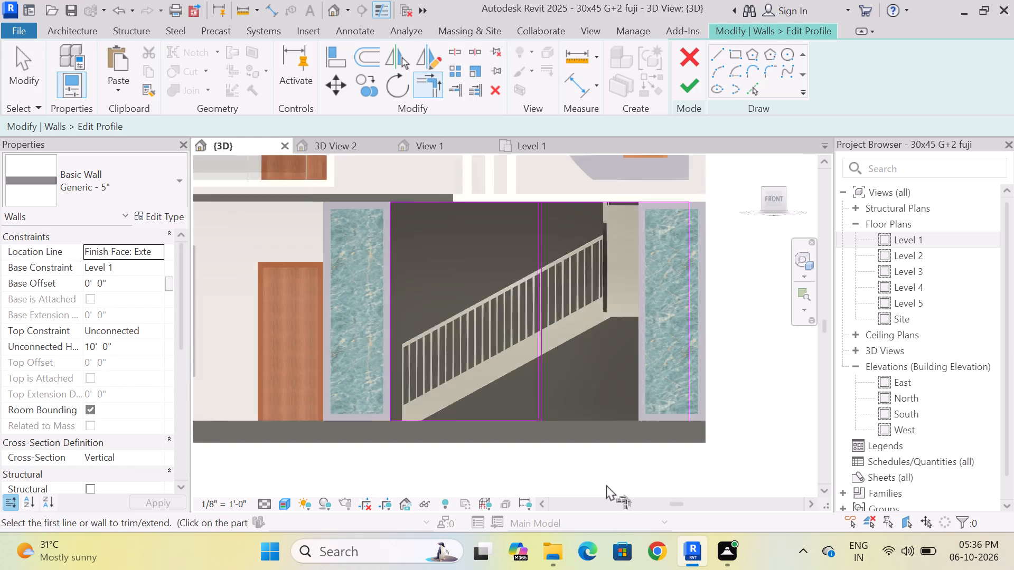
{"action": "scroll", "coordinate": [535, 263], "scroll_direction": "up", "scroll_amount": 12}
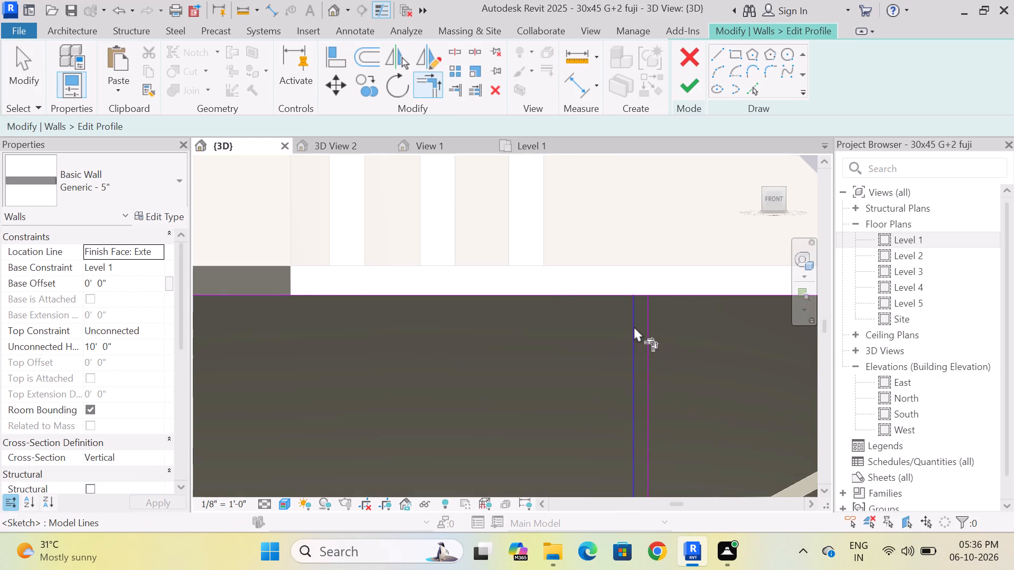
{"action": "left_click", "coordinate": [634, 326]}
{"action": "left_click", "coordinate": [605, 296]}
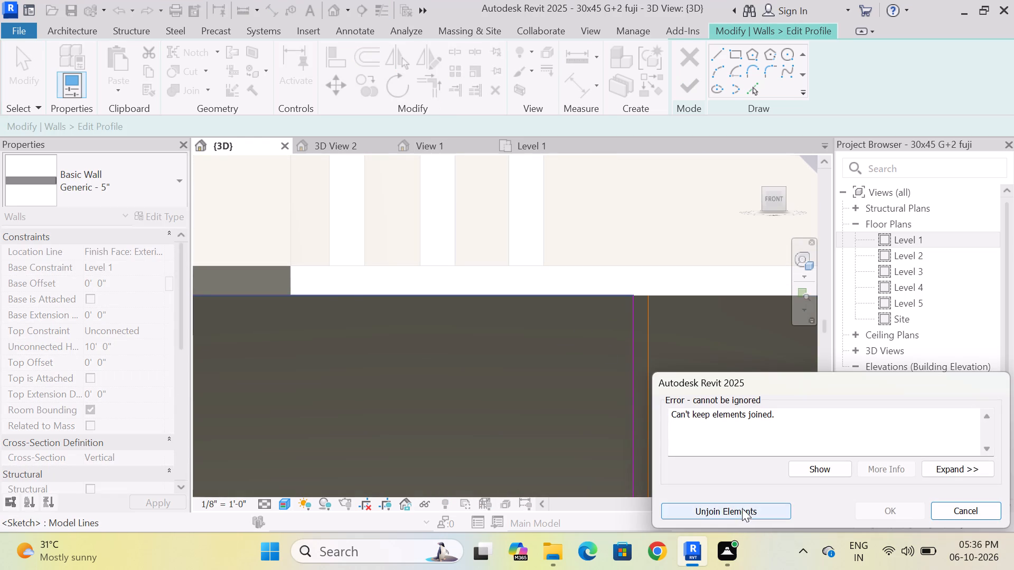
{"action": "left_click", "coordinate": [742, 508]}
{"action": "scroll", "coordinate": [539, 306], "scroll_direction": "down", "scroll_amount": 12}
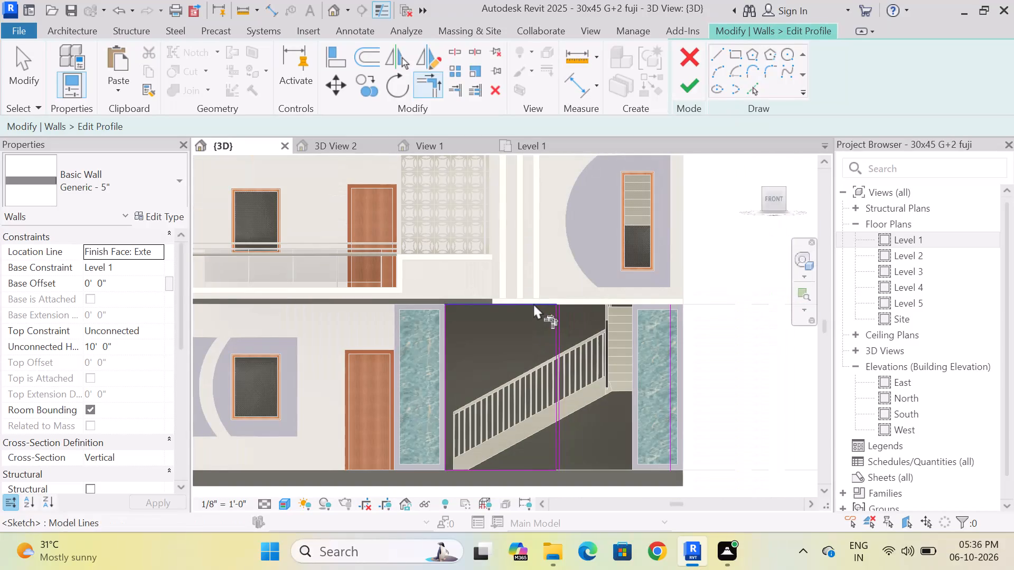
{"action": "key", "text": "Escape"}
Draw top and bottom lines about 6'-9" long from the other offset line to the profile's outer vertical edge, closing the second half.
{"action": "scroll", "coordinate": [580, 300], "scroll_direction": "down", "scroll_amount": 4}
{"action": "scroll", "coordinate": [593, 353], "scroll_direction": "up", "scroll_amount": 7}
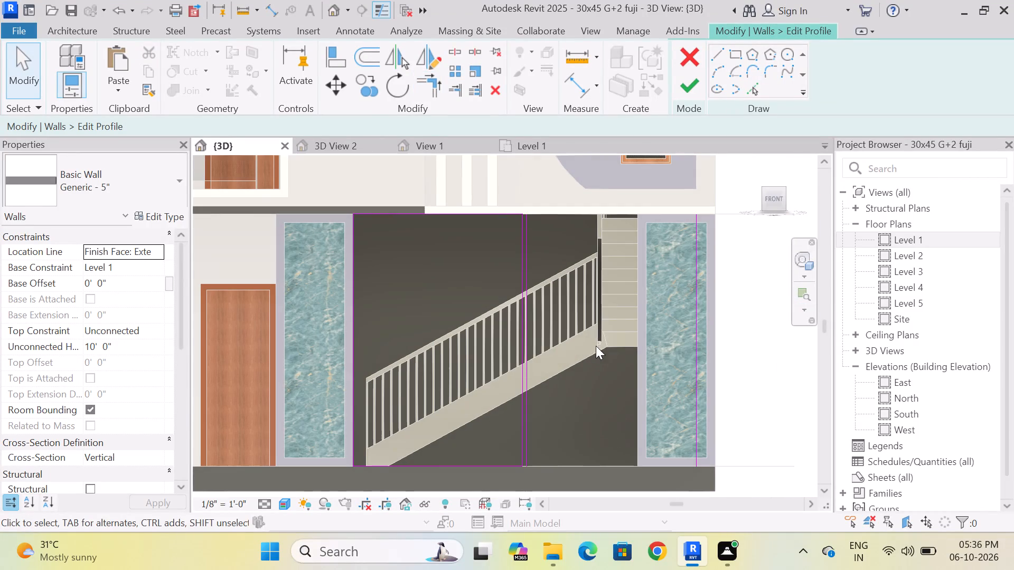
{"action": "left_click", "coordinate": [719, 46]}
{"action": "scroll", "coordinate": [512, 238], "scroll_direction": "up", "scroll_amount": 3}
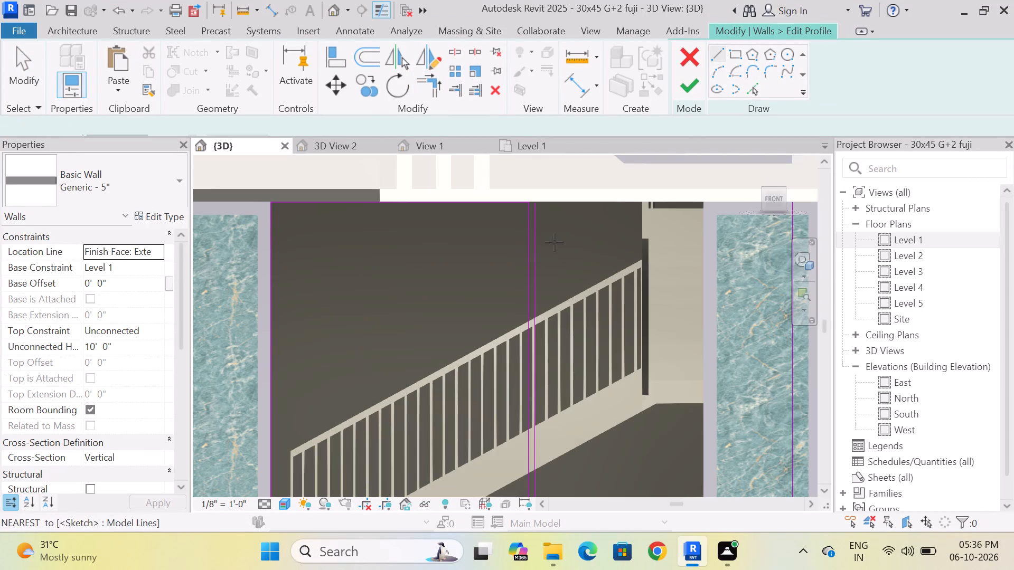
{"action": "left_click", "coordinate": [537, 204]}
{"action": "scroll", "coordinate": [537, 204], "scroll_direction": "down", "scroll_amount": 3}
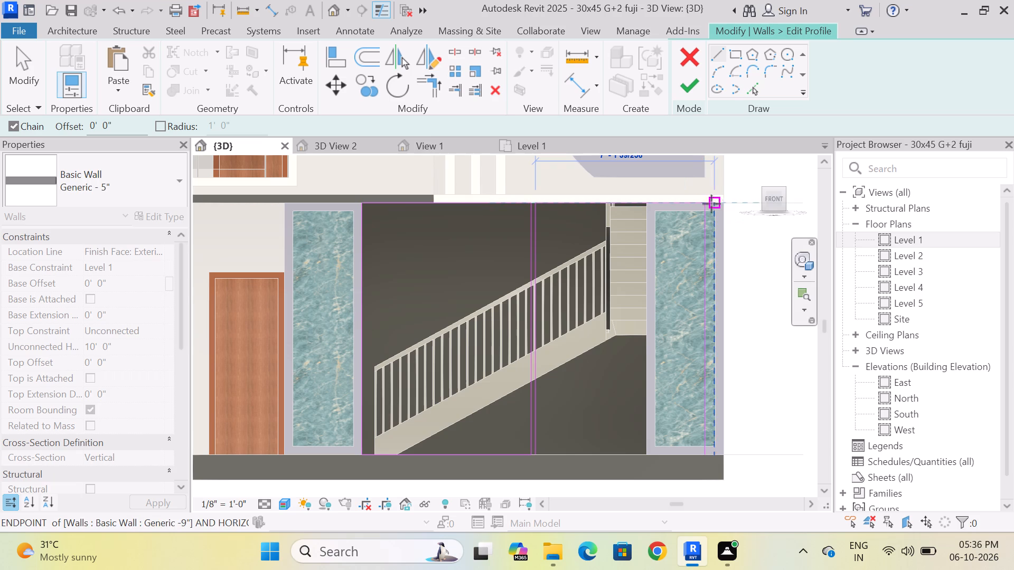
{"action": "left_click", "coordinate": [710, 204]}
{"action": "key", "text": "Escape"}
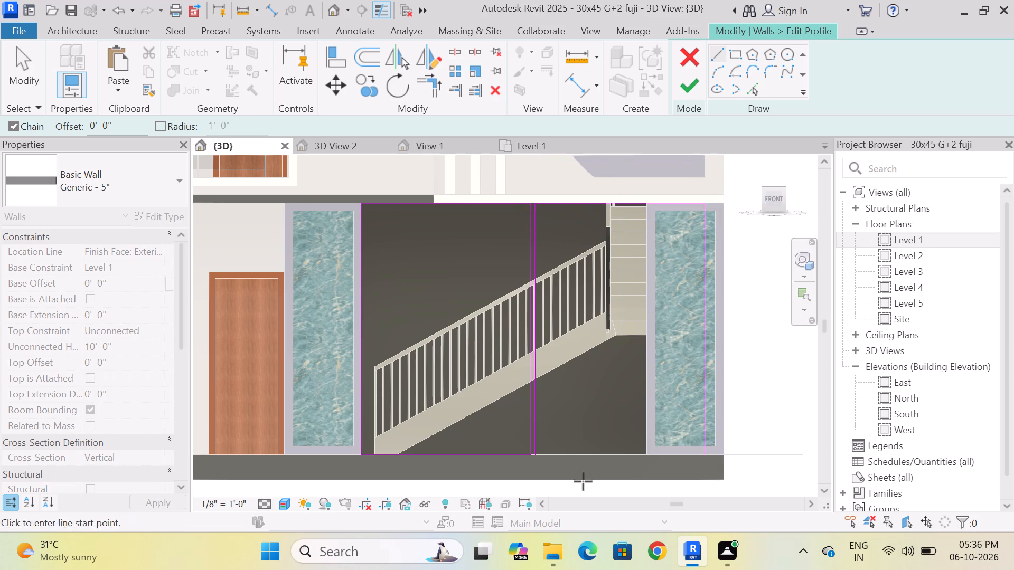
{"action": "scroll", "coordinate": [550, 505], "scroll_direction": "up", "scroll_amount": 1}
{"action": "left_click_drag", "start_coordinate": [537, 455], "coordinate": [558, 458]}
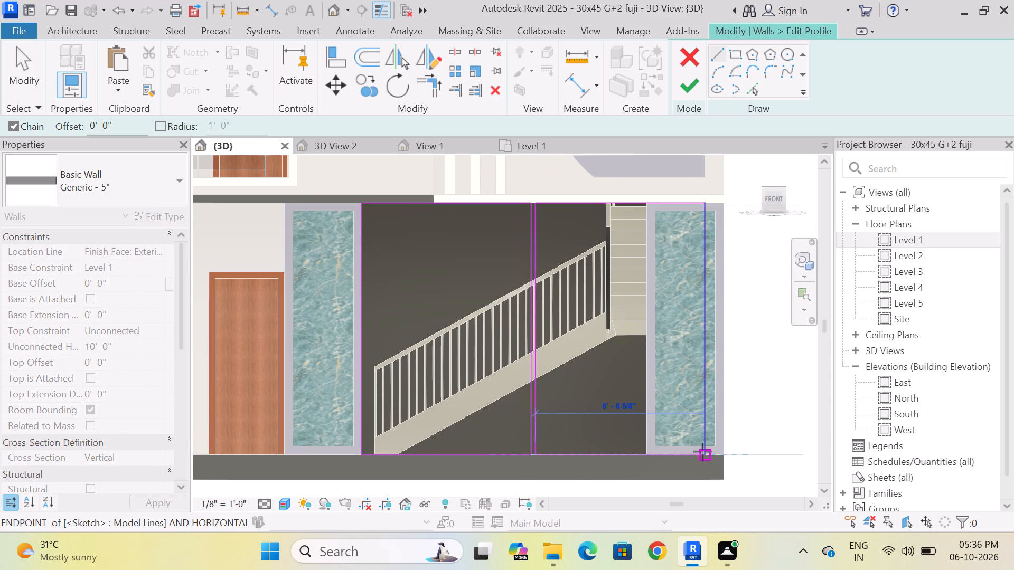
{"action": "left_click", "coordinate": [702, 452]}
{"action": "key", "text": "Escape"}
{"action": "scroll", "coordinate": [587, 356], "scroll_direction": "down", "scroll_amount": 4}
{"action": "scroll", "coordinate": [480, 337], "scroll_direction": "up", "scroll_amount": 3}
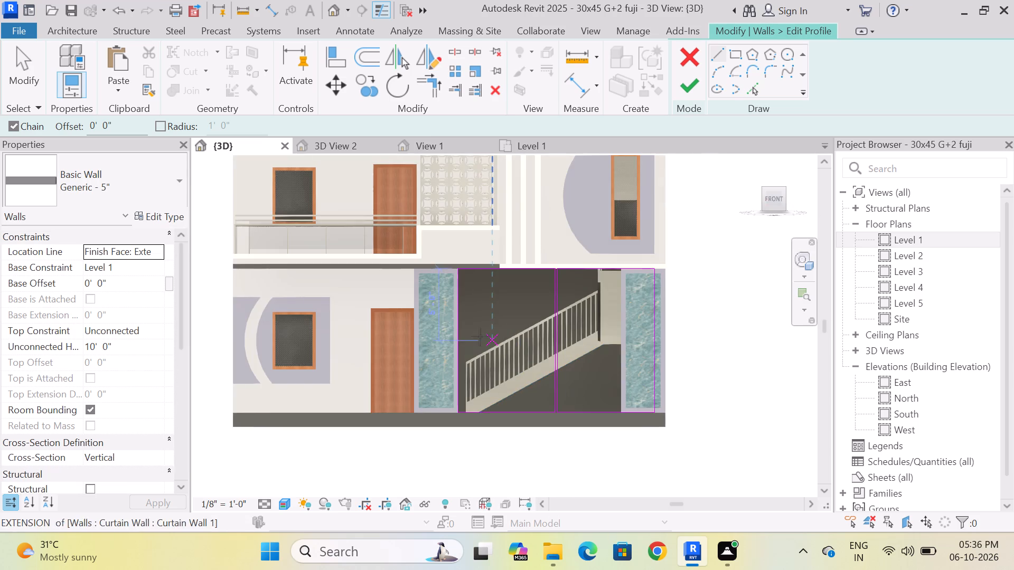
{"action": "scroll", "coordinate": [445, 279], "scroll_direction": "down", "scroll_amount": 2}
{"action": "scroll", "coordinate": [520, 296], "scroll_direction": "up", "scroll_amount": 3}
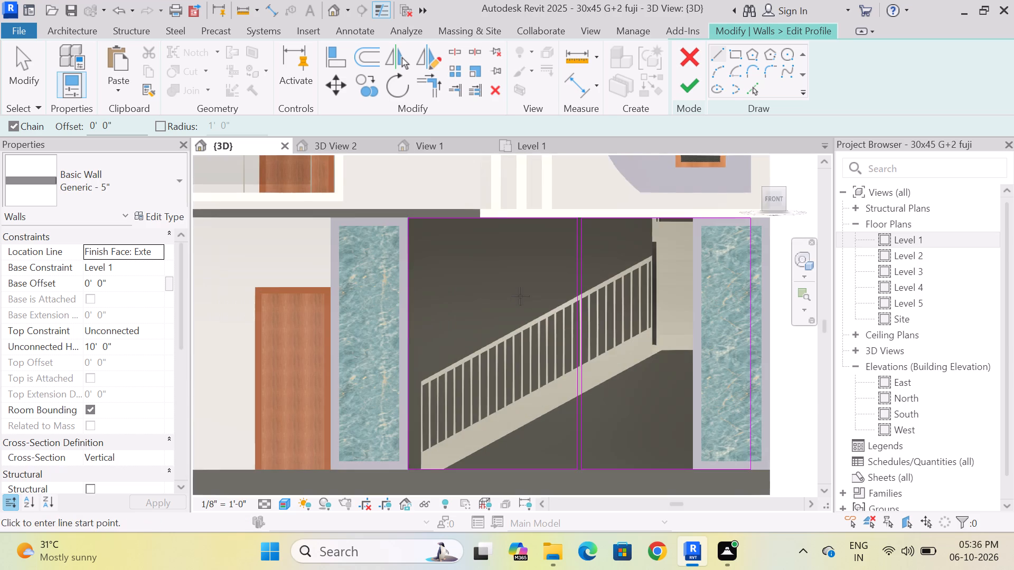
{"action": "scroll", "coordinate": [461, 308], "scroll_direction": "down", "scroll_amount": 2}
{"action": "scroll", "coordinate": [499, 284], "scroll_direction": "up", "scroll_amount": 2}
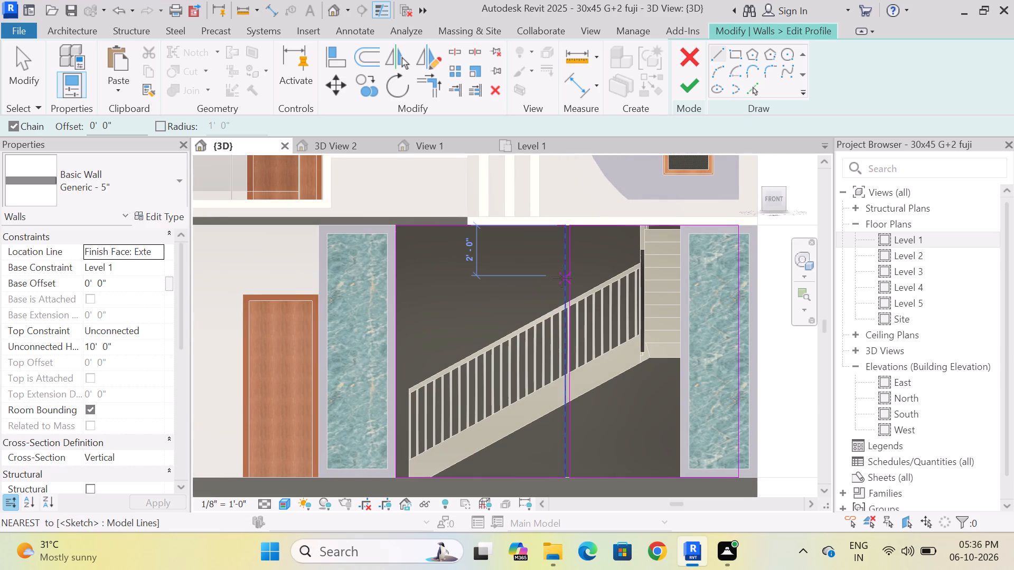
Draw a horizontal line across each half of the wall profile, 2'-0" below its top edge, between its vertical edges.
{"action": "left_click", "coordinate": [562, 278]}
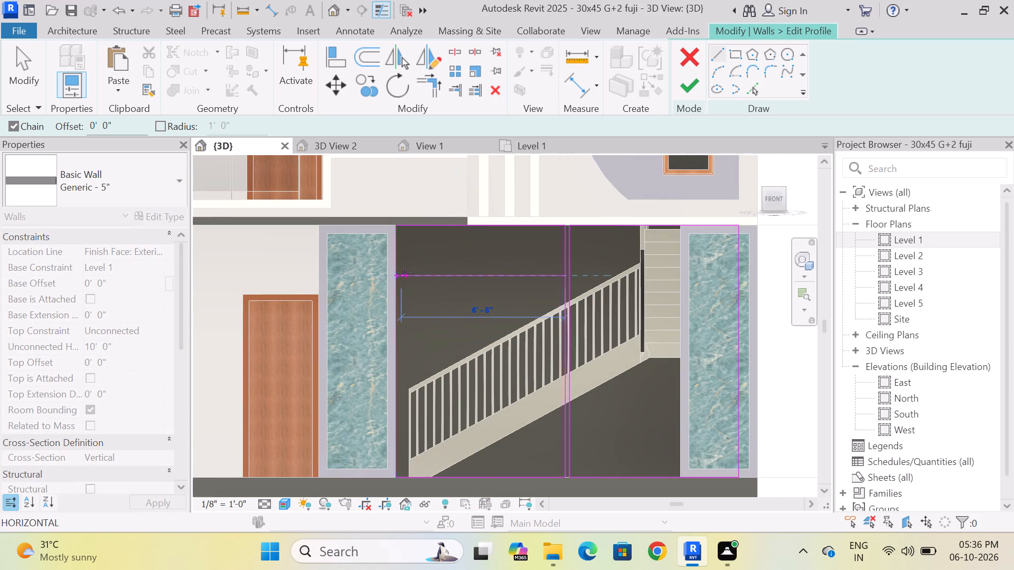
{"action": "left_click", "coordinate": [396, 274]}
{"action": "key", "text": "Escape"}
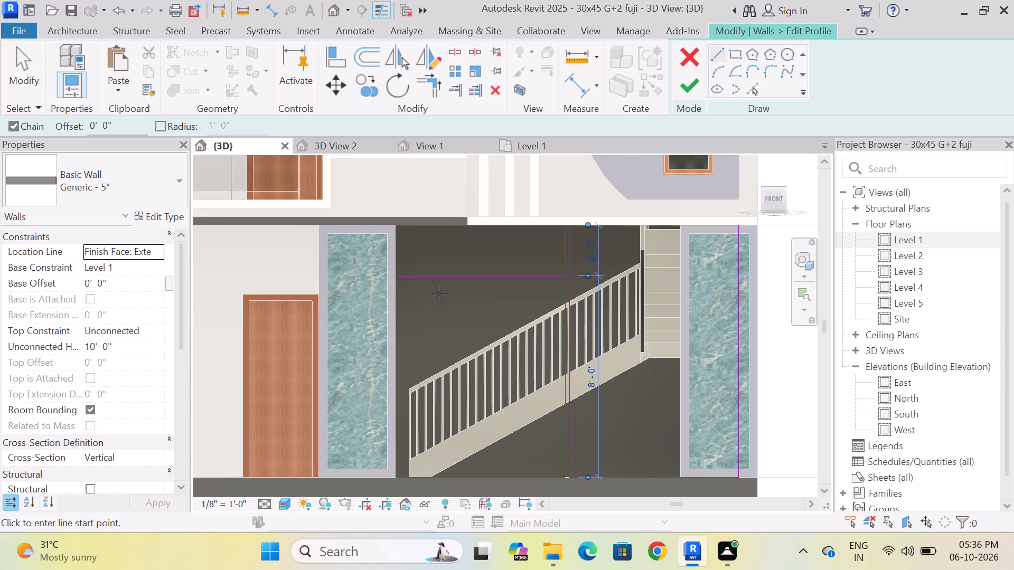
{"action": "scroll", "coordinate": [452, 285], "scroll_direction": "down", "scroll_amount": 3}
{"action": "scroll", "coordinate": [443, 318], "scroll_direction": "up", "scroll_amount": 4}
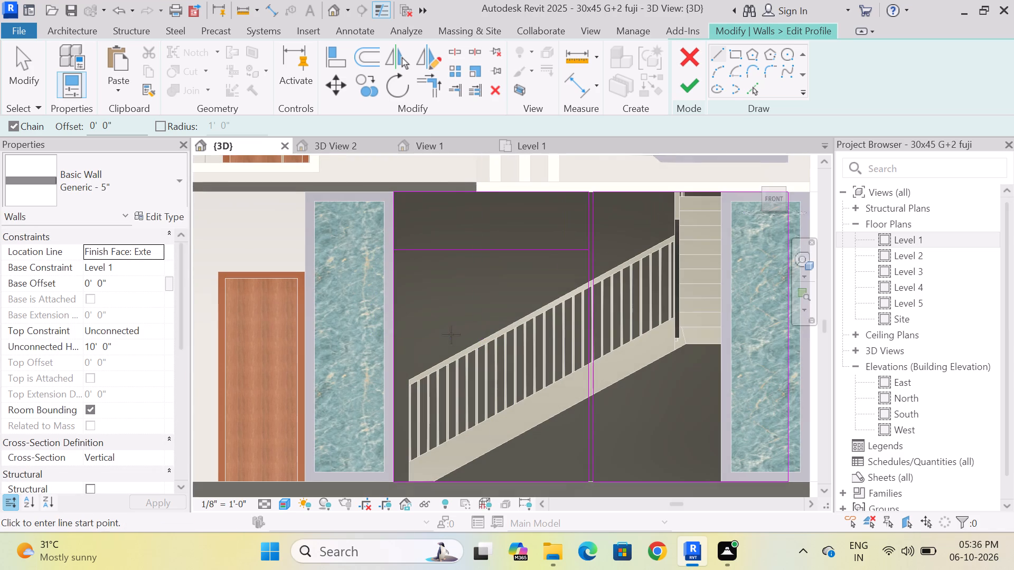
{"action": "scroll", "coordinate": [433, 305], "scroll_direction": "down", "scroll_amount": 2}
{"action": "scroll", "coordinate": [517, 273], "scroll_direction": "up", "scroll_amount": 5}
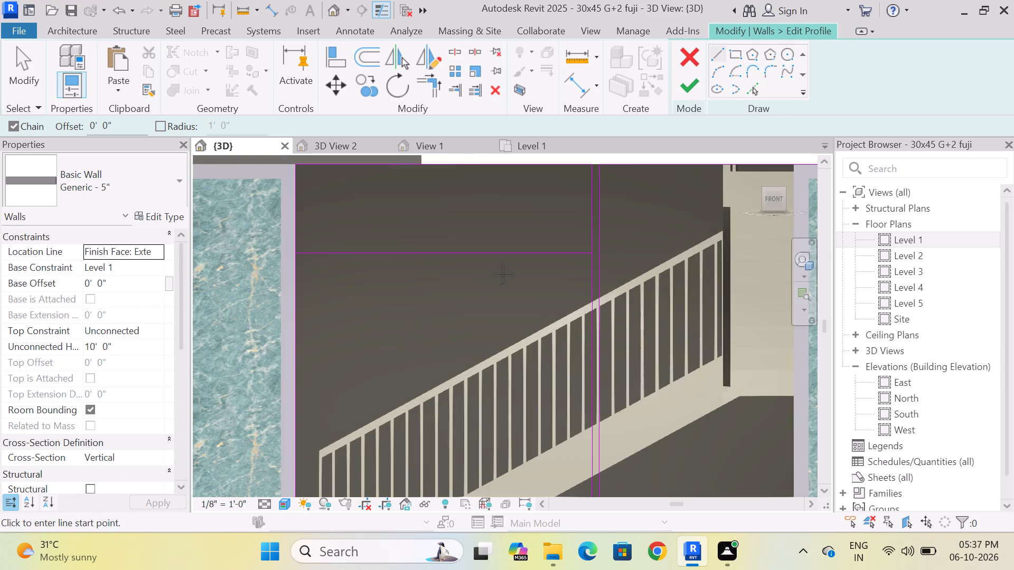
{"action": "scroll", "coordinate": [653, 241], "scroll_direction": "up", "scroll_amount": 3}
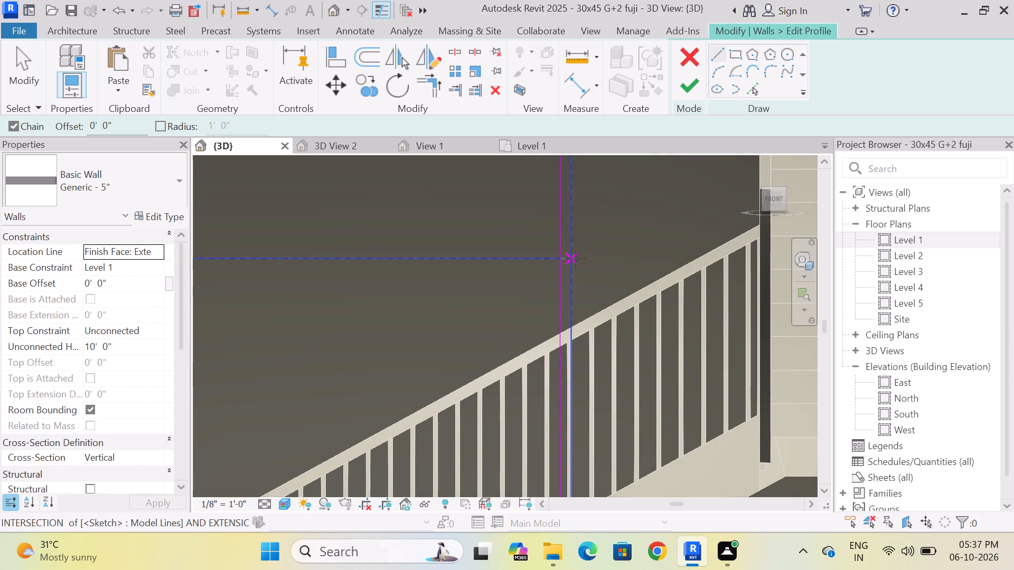
{"action": "left_click", "coordinate": [576, 259]}
{"action": "scroll", "coordinate": [576, 259], "scroll_direction": "down", "scroll_amount": 7}
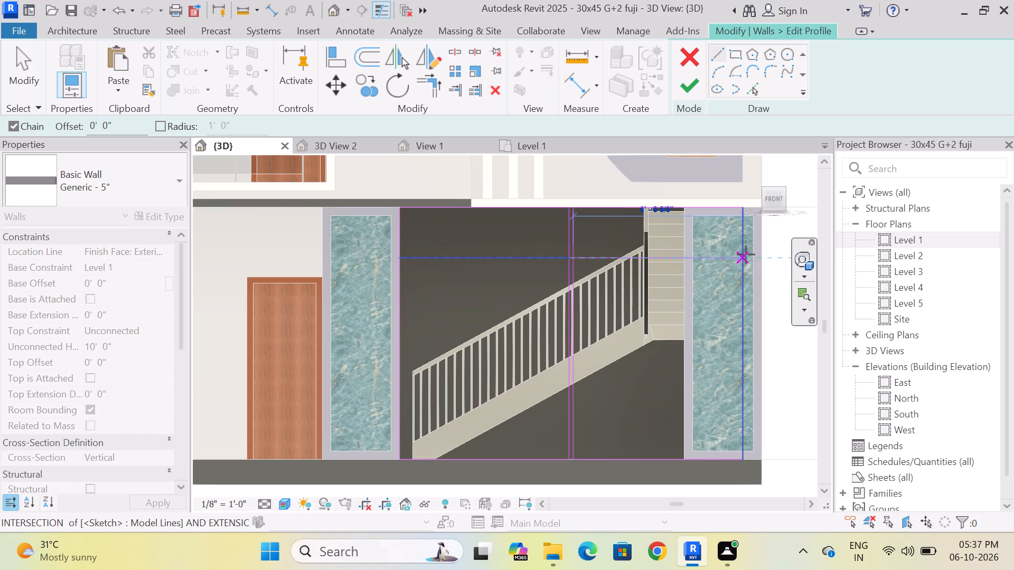
{"action": "left_click", "coordinate": [744, 255]}
{"action": "key", "text": "Escape"}
{"action": "scroll", "coordinate": [469, 291], "scroll_direction": "down", "scroll_amount": 3}
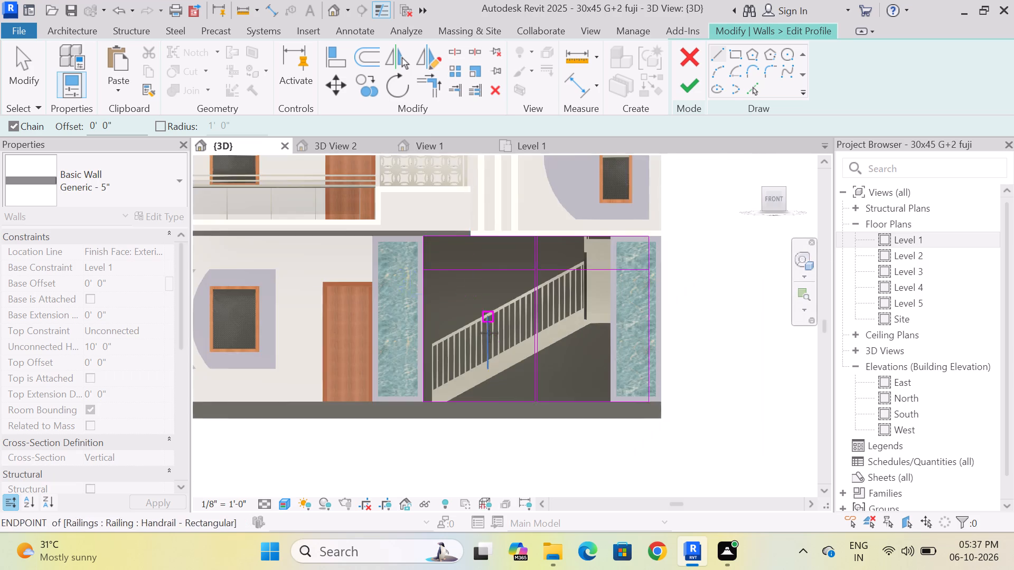
{"action": "scroll", "coordinate": [489, 334], "scroll_direction": "up", "scroll_amount": 3}
{"action": "key", "text": "Escape"}
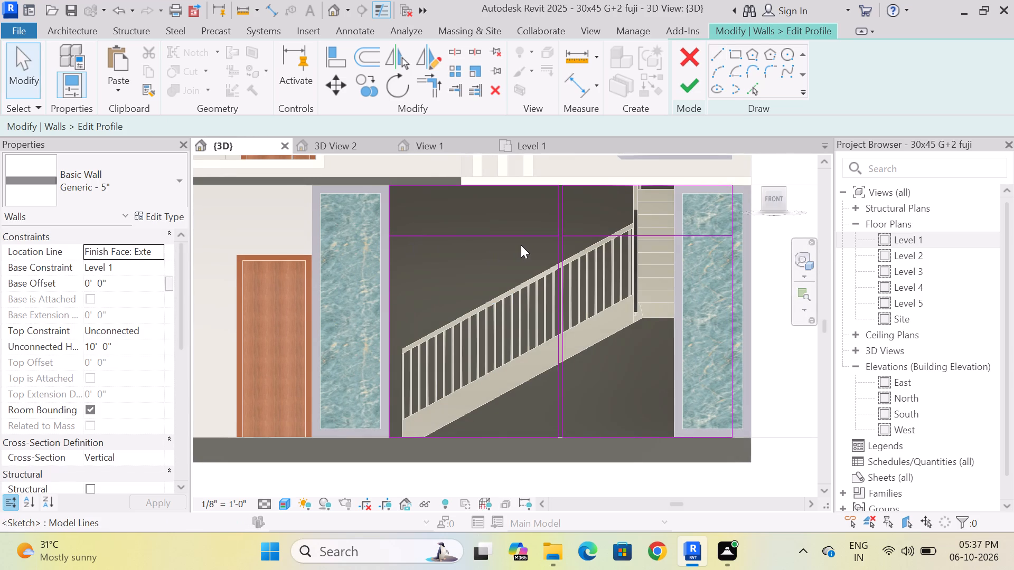
Add a parallel line 2" below each of the two horizontal profile lines using Pick Lines with an offset.
{"action": "scroll", "coordinate": [521, 245], "scroll_direction": "up", "scroll_amount": 3}
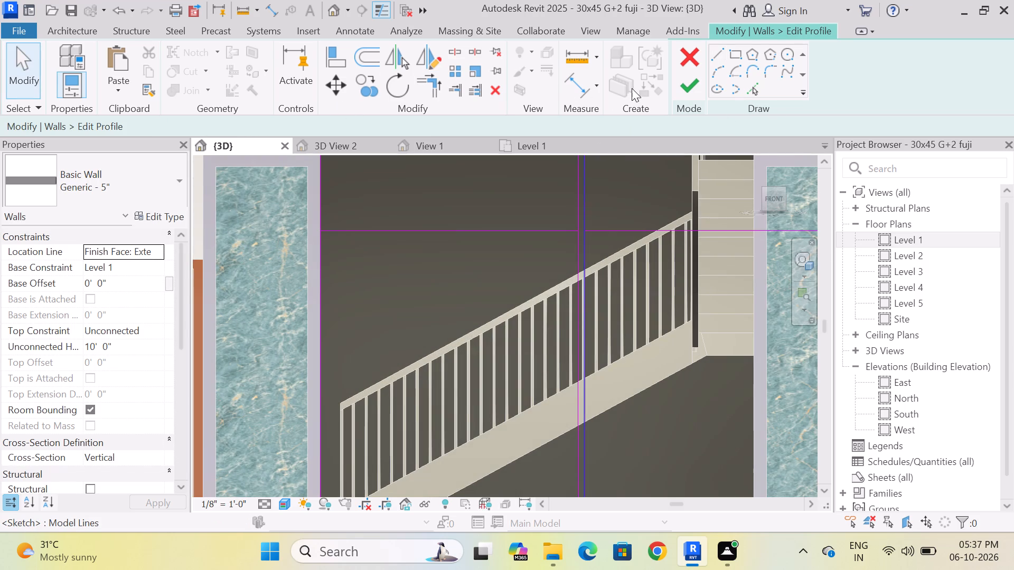
{"action": "left_click", "coordinate": [745, 88]}
{"action": "left_click", "coordinate": [756, 87]}
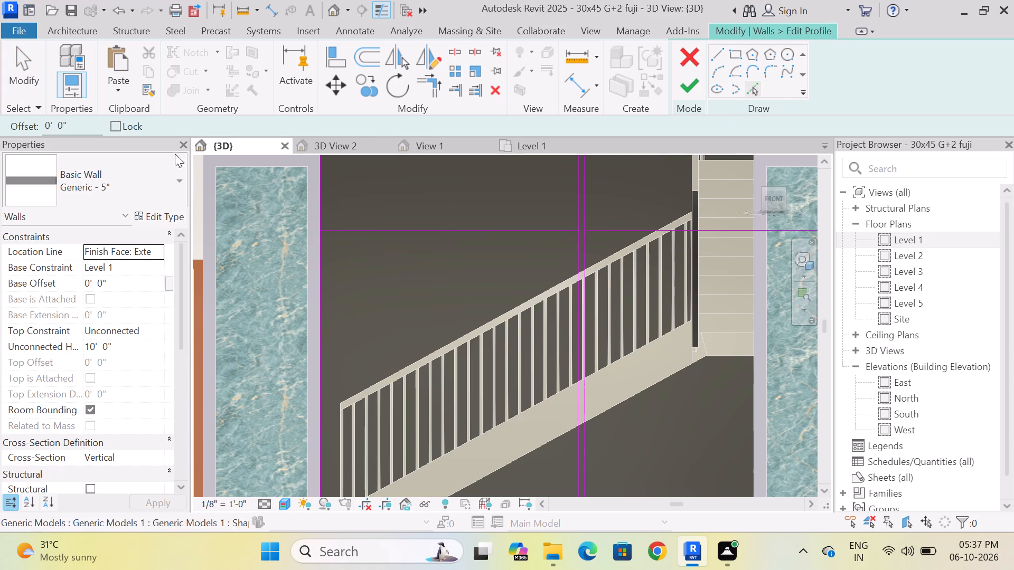
{"action": "left_click", "coordinate": [95, 131]}
{"action": "key", "text": "BackSpace"}
{"action": "key", "text": "BackSpace"}
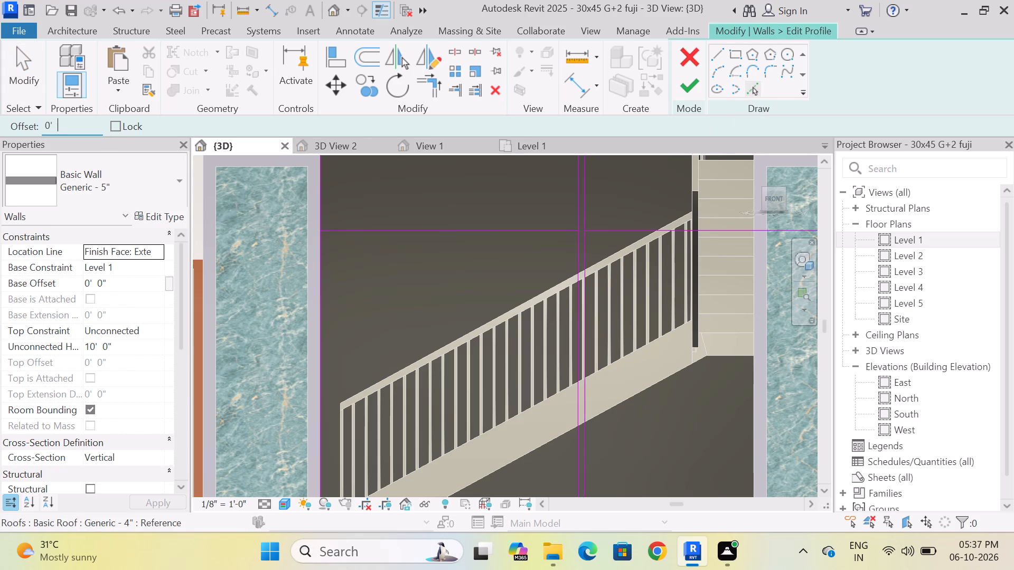
{"action": "key", "text": "2"}
{"action": "key", "text": "Return"}
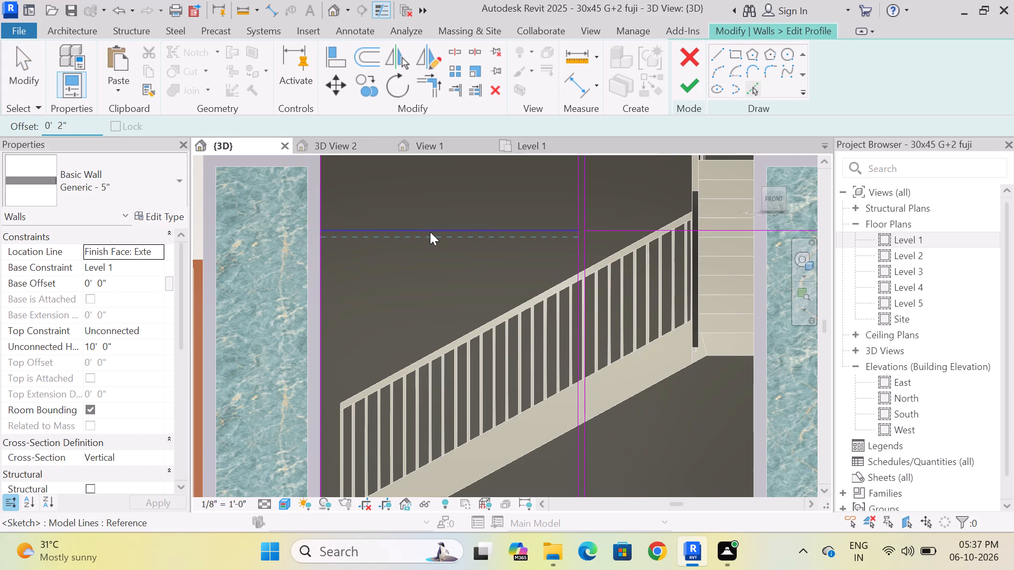
{"action": "left_click", "coordinate": [433, 232]}
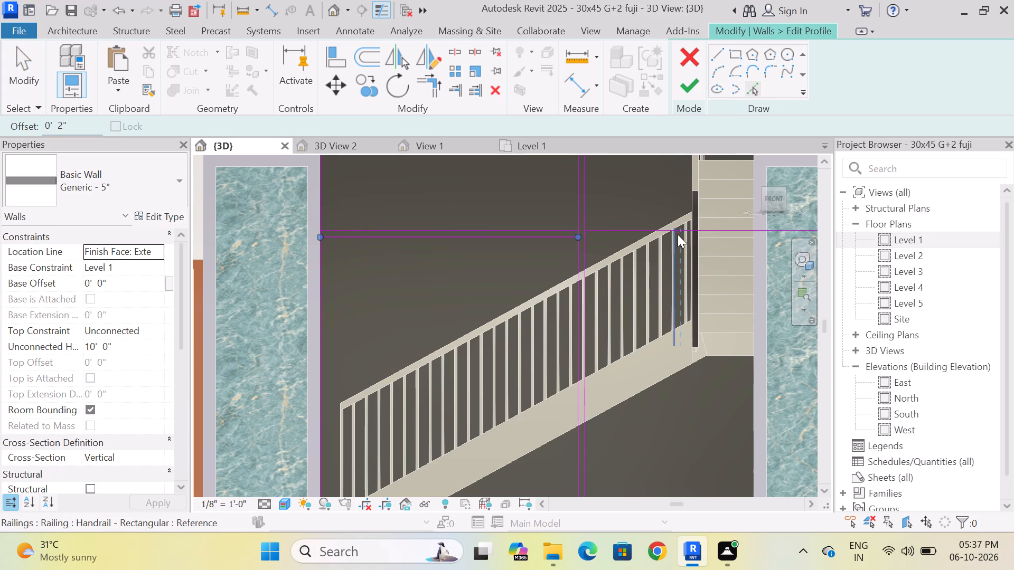
{"action": "left_click", "coordinate": [634, 231]}
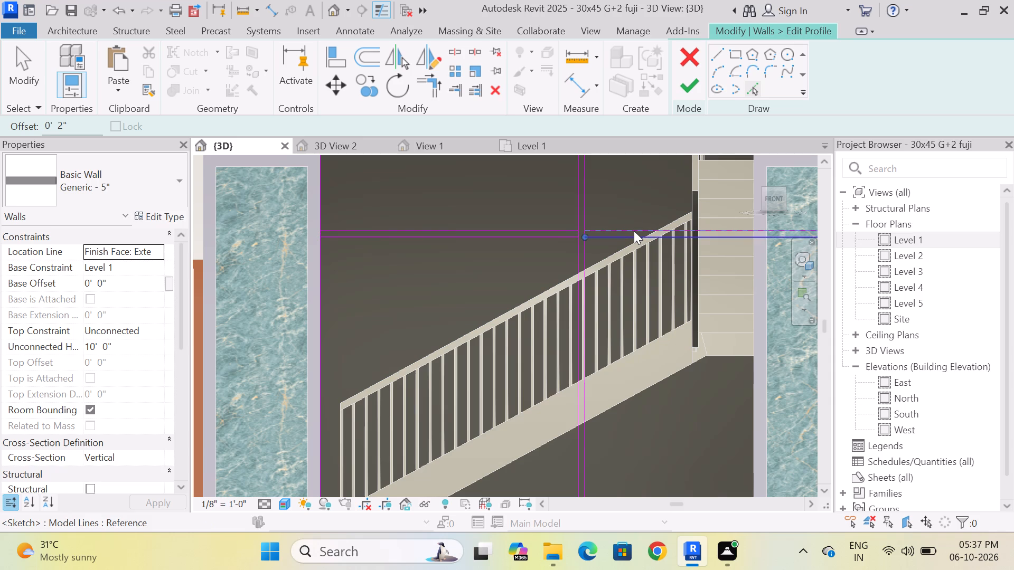
{"action": "key", "text": "Escape"}
{"action": "scroll", "coordinate": [408, 233], "scroll_direction": "down", "scroll_amount": 3}
{"action": "scroll", "coordinate": [414, 260], "scroll_direction": "up", "scroll_amount": 2}
{"action": "key", "text": "Escape"}
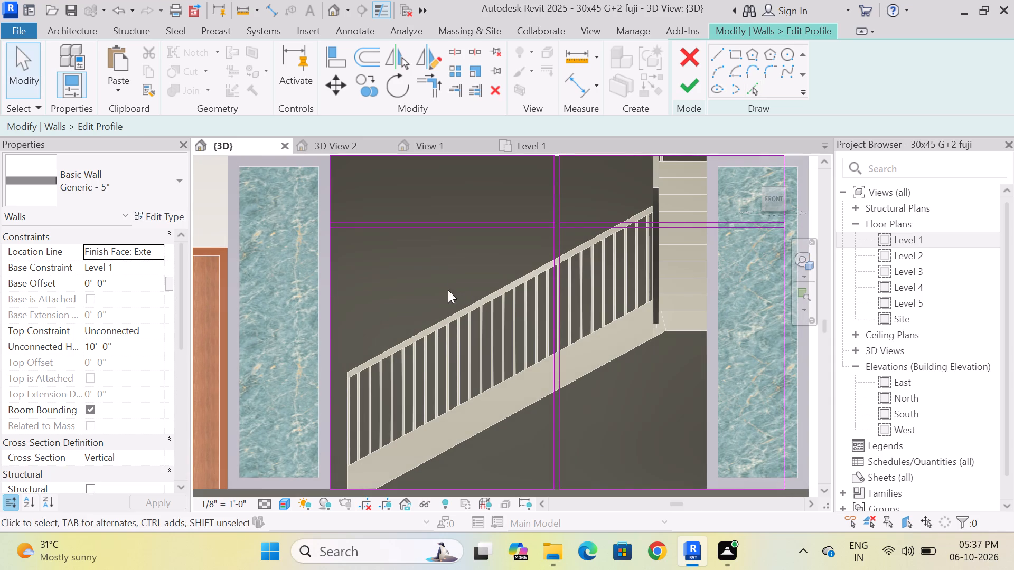
Trim the profile's two outer vertical edges to the upper horizontal lines, keeping the portions above and unjoining conflicting elements.
{"action": "scroll", "coordinate": [424, 241], "scroll_direction": "down", "scroll_amount": 2}
{"action": "scroll", "coordinate": [373, 245], "scroll_direction": "up", "scroll_amount": 3}
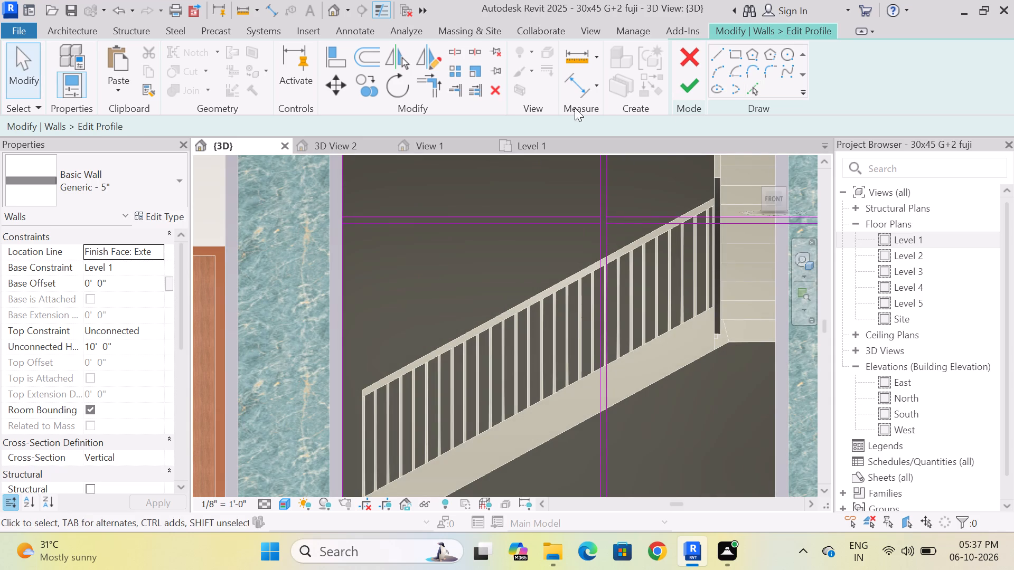
{"action": "left_click", "coordinate": [427, 88]}
{"action": "scroll", "coordinate": [341, 174], "scroll_direction": "up", "scroll_amount": 4}
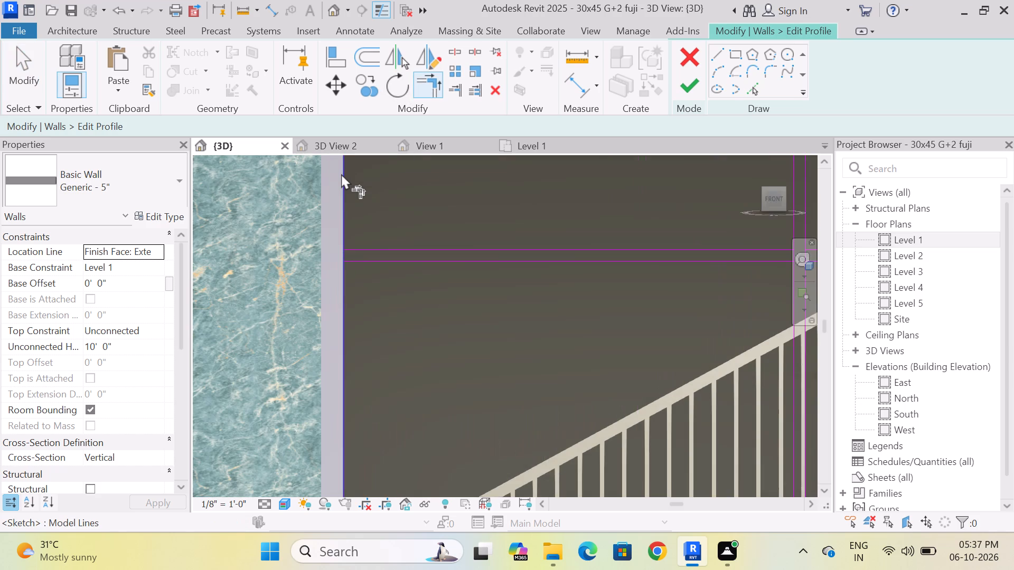
{"action": "left_click", "coordinate": [341, 174]}
{"action": "left_click", "coordinate": [389, 245]}
{"action": "scroll", "coordinate": [379, 240], "scroll_direction": "down", "scroll_amount": 2}
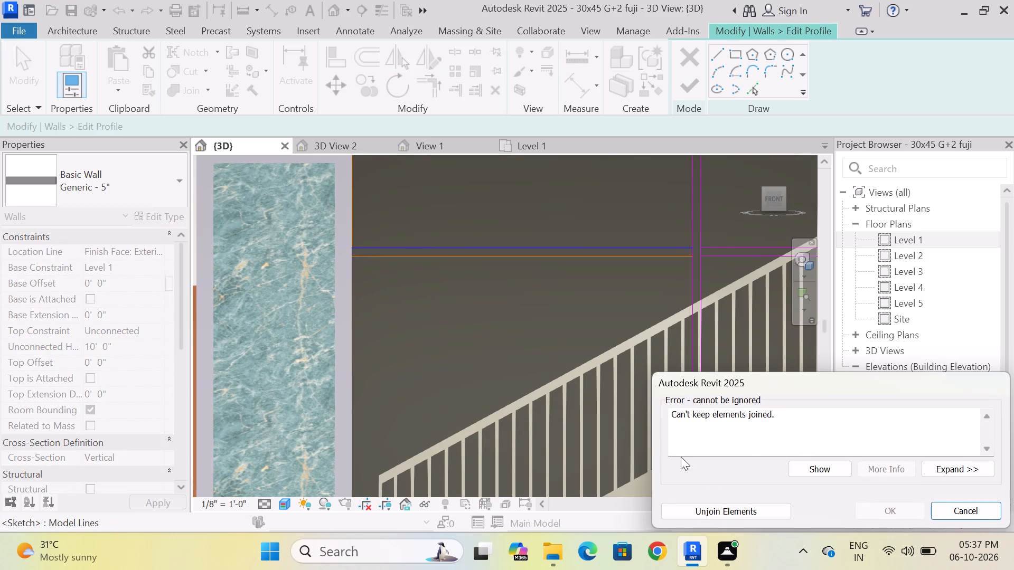
{"action": "left_click", "coordinate": [726, 514]}
{"action": "scroll", "coordinate": [406, 343], "scroll_direction": "down", "scroll_amount": 5}
{"action": "scroll", "coordinate": [736, 279], "scroll_direction": "up", "scroll_amount": 3}
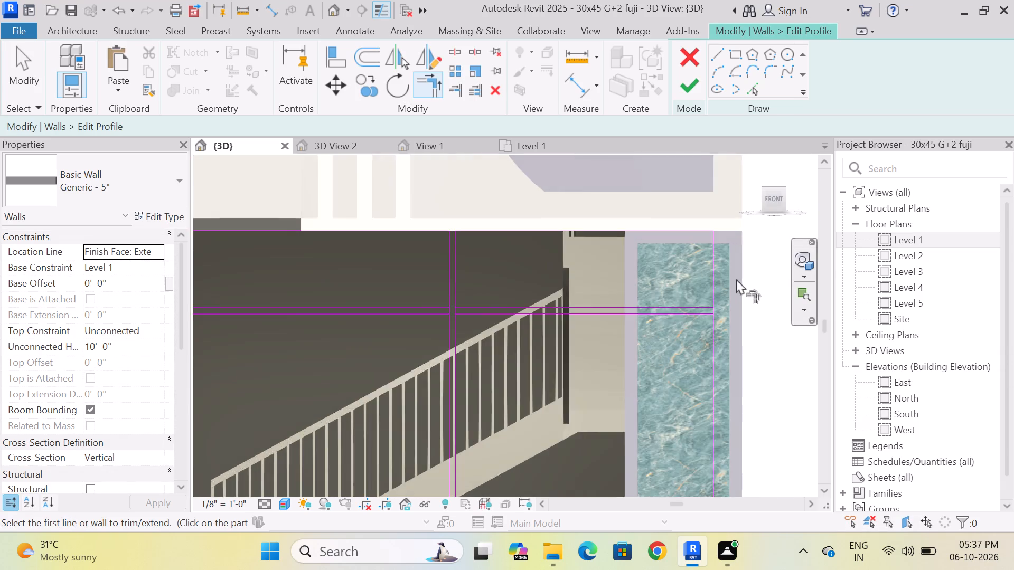
{"action": "scroll", "coordinate": [736, 279], "scroll_direction": "up", "scroll_amount": 3}
{"action": "left_click", "coordinate": [704, 274]}
{"action": "left_click", "coordinate": [677, 317]}
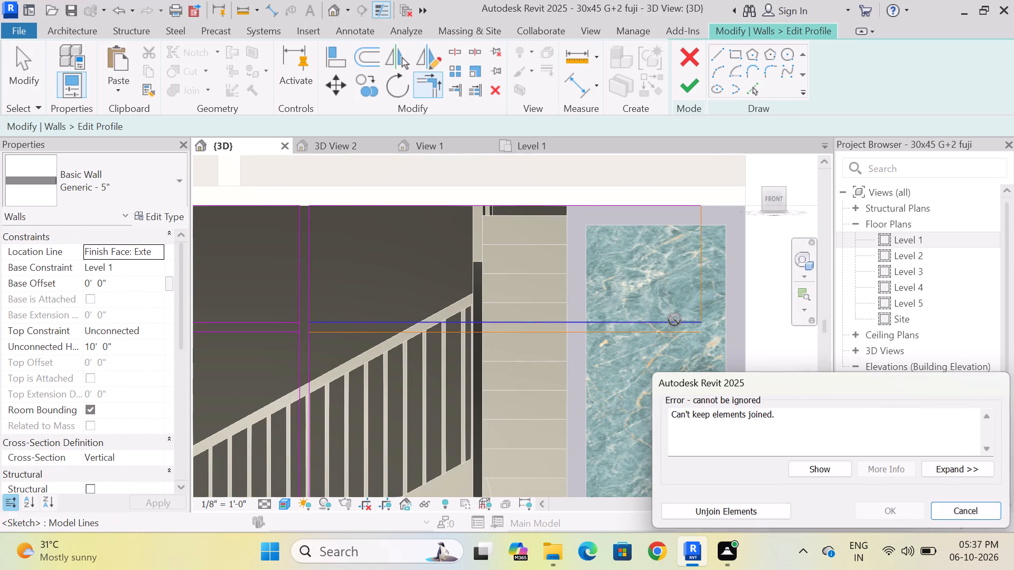
{"action": "left_click", "coordinate": [749, 506]}
{"action": "scroll", "coordinate": [729, 363], "scroll_direction": "down", "scroll_amount": 7}
{"action": "key", "text": "Escape"}
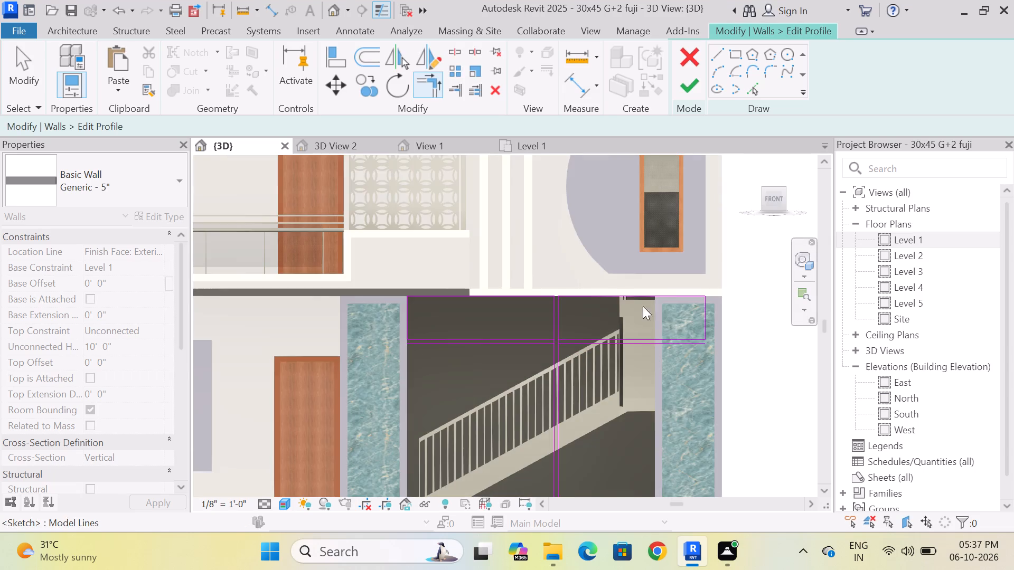
Draw a vertical line about 7'-10" long at each outer side, from the lower horizontal line to the profile's bottom edge.
{"action": "scroll", "coordinate": [606, 278], "scroll_direction": "down", "scroll_amount": 4}
{"action": "scroll", "coordinate": [631, 368], "scroll_direction": "up", "scroll_amount": 4}
{"action": "left_click", "coordinate": [718, 53]}
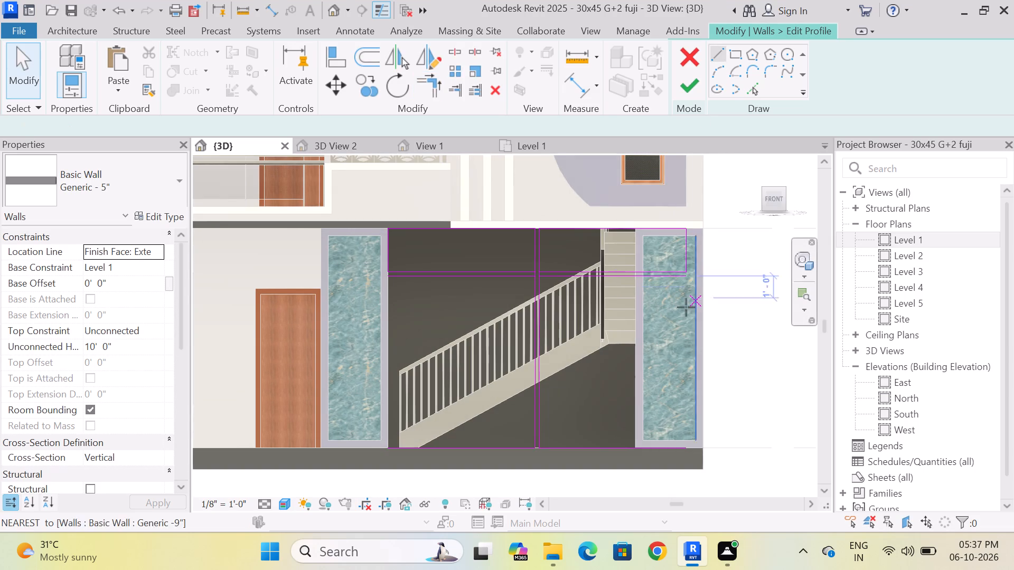
{"action": "left_click", "coordinate": [689, 275]}
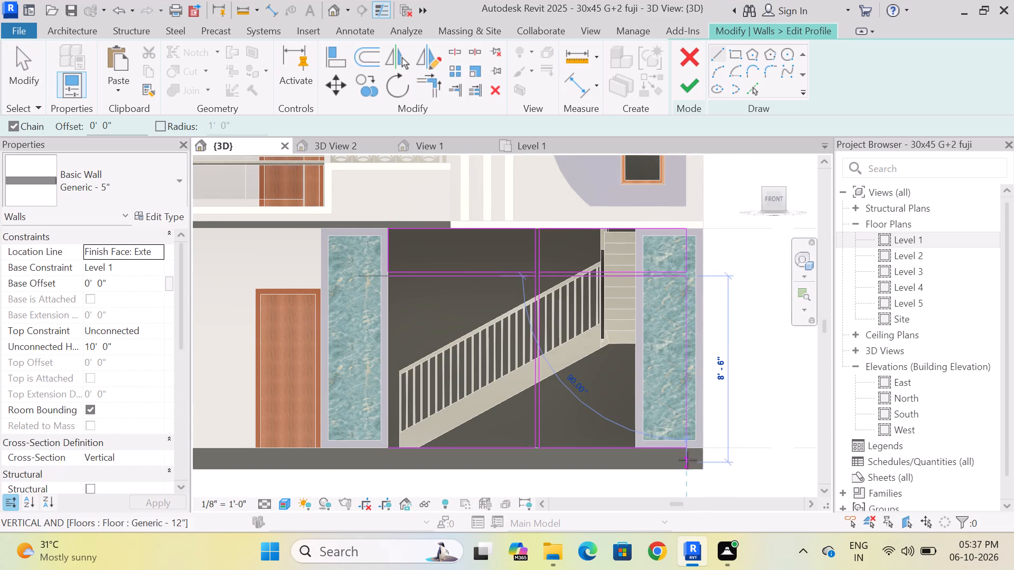
{"action": "left_click", "coordinate": [688, 453]}
{"action": "key", "text": "Escape"}
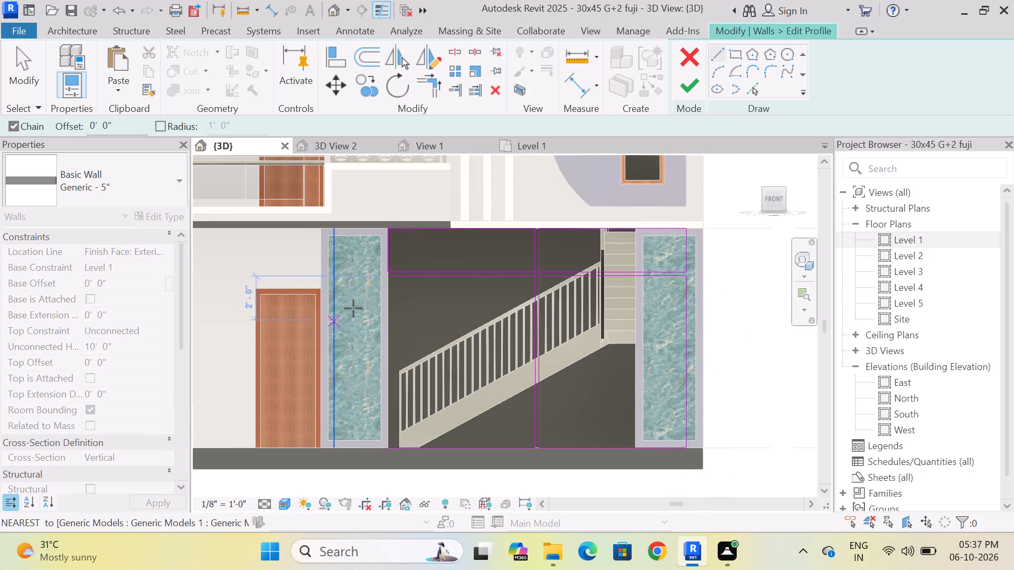
{"action": "left_click", "coordinate": [387, 277]}
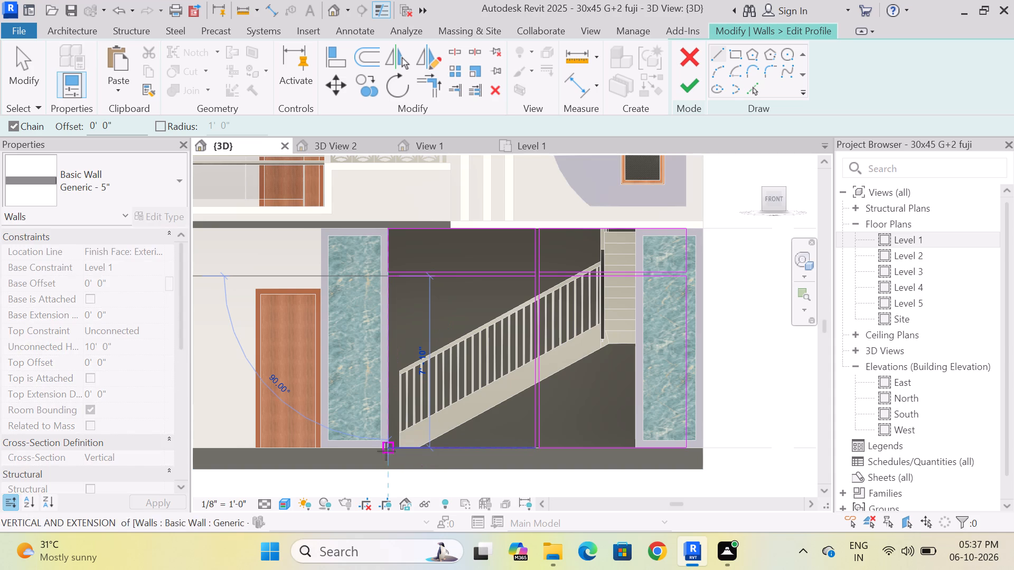
{"action": "left_click", "coordinate": [387, 451]}
{"action": "key", "text": "Escape"}
{"action": "scroll", "coordinate": [445, 342], "scroll_direction": "down", "scroll_amount": 3}
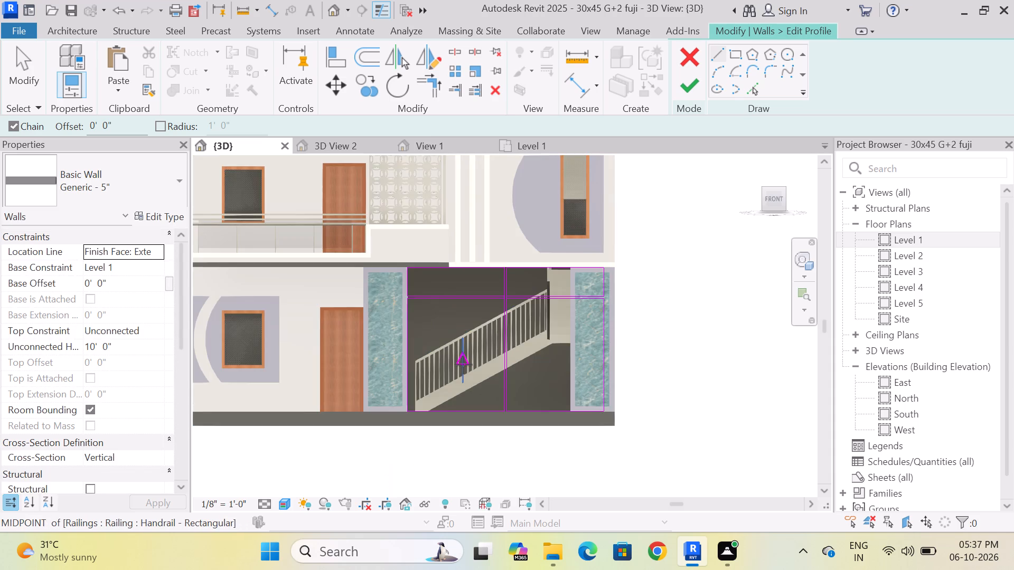
{"action": "scroll", "coordinate": [463, 365], "scroll_direction": "up", "scroll_amount": 3}
{"action": "key", "text": "Escape"}
Trim the two central vertical profile lines to the lower horizontal lines, forming the inner top corners of both lower panels.
{"action": "scroll", "coordinate": [489, 291], "scroll_direction": "down", "scroll_amount": 2}
{"action": "scroll", "coordinate": [495, 335], "scroll_direction": "up", "scroll_amount": 3}
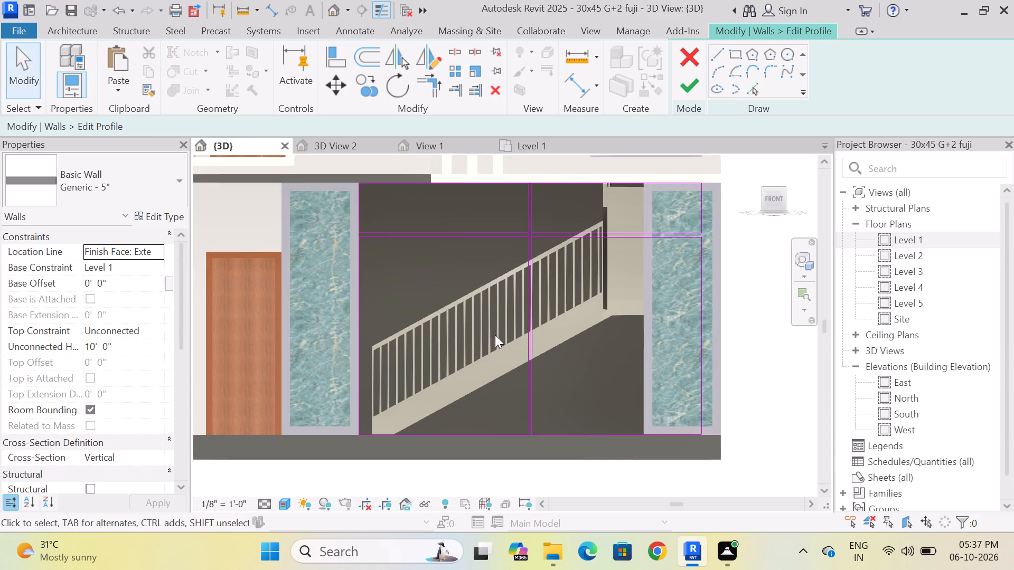
{"action": "scroll", "coordinate": [502, 388], "scroll_direction": "down", "scroll_amount": 2}
{"action": "scroll", "coordinate": [534, 241], "scroll_direction": "up", "scroll_amount": 2}
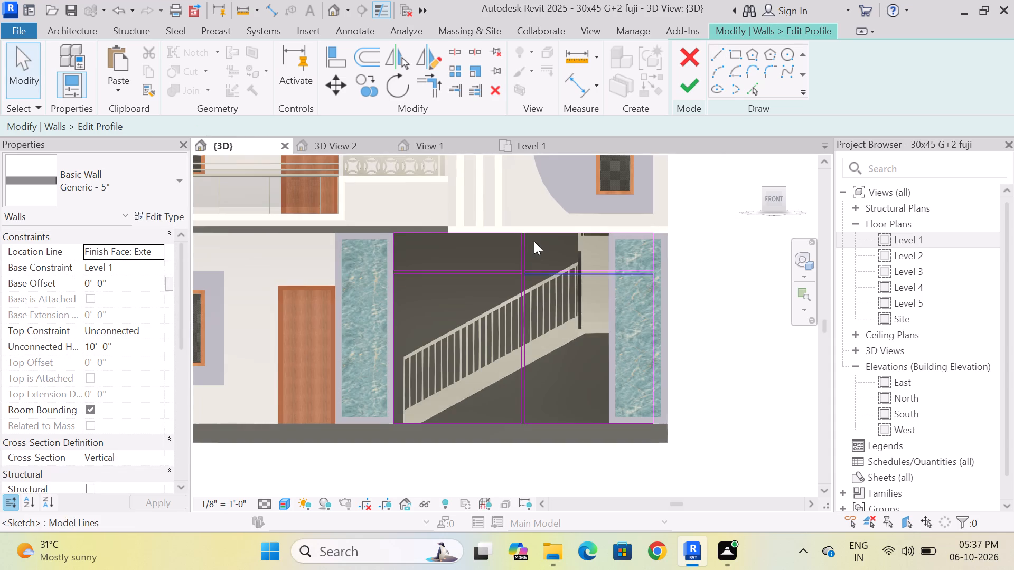
{"action": "scroll", "coordinate": [534, 241], "scroll_direction": "up", "scroll_amount": 5}
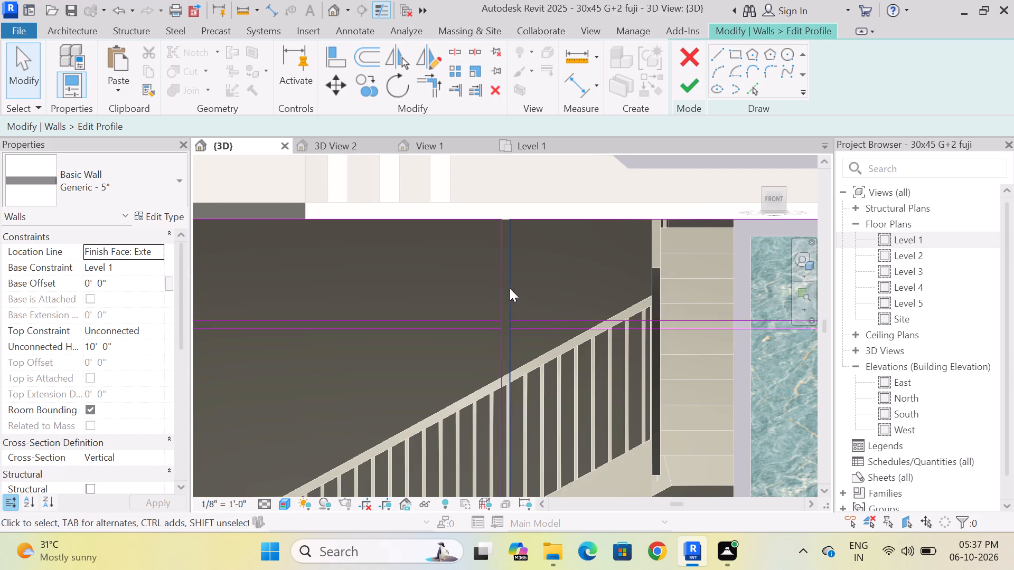
{"action": "scroll", "coordinate": [506, 300], "scroll_direction": "up", "scroll_amount": 3}
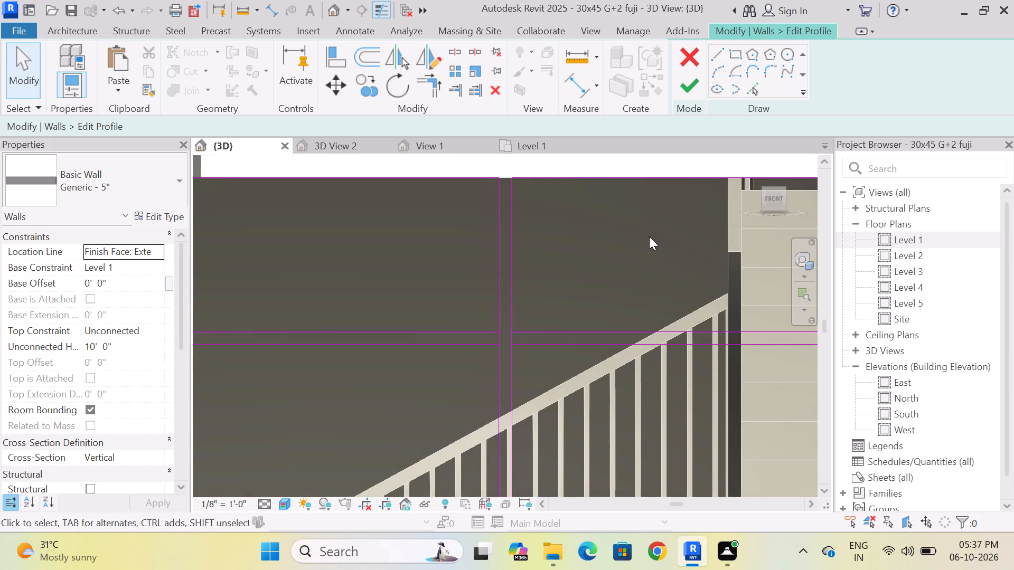
{"action": "left_click", "coordinate": [429, 92]}
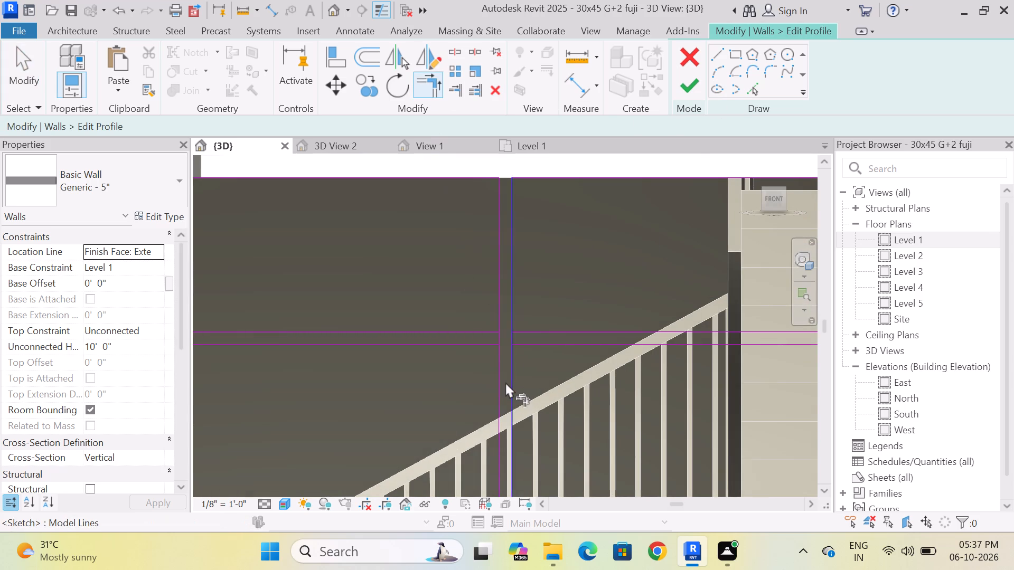
{"action": "left_click", "coordinate": [498, 377]}
{"action": "left_click", "coordinate": [479, 345]}
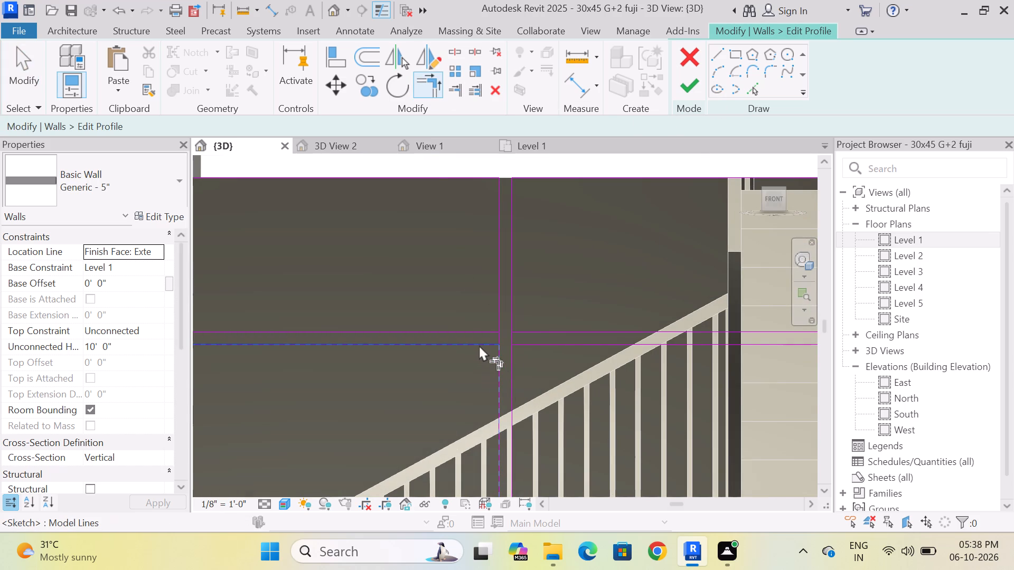
{"action": "left_click", "coordinate": [734, 506]}
{"action": "left_click", "coordinate": [515, 384]}
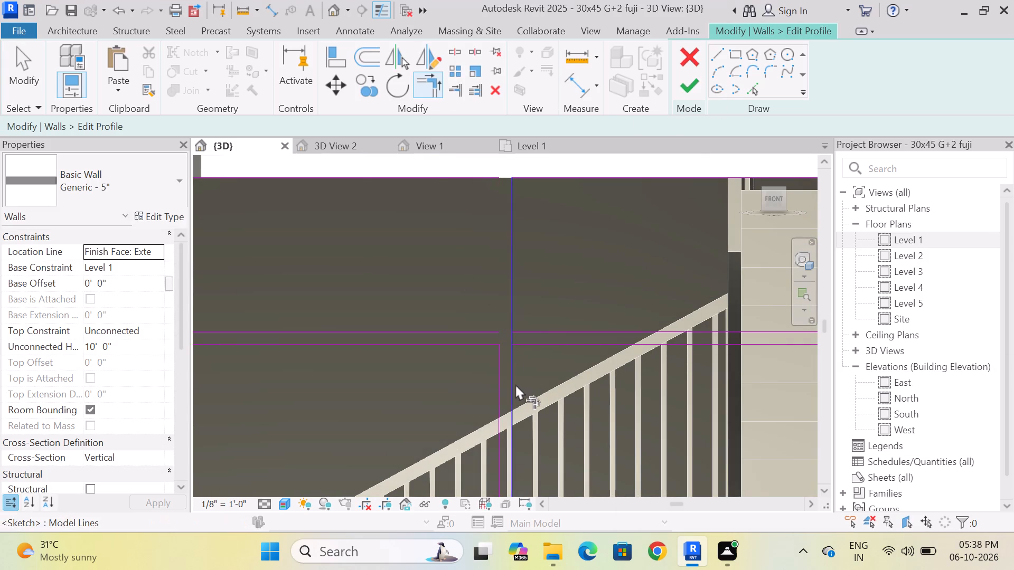
{"action": "left_click", "coordinate": [527, 347]}
{"action": "left_click", "coordinate": [725, 508]}
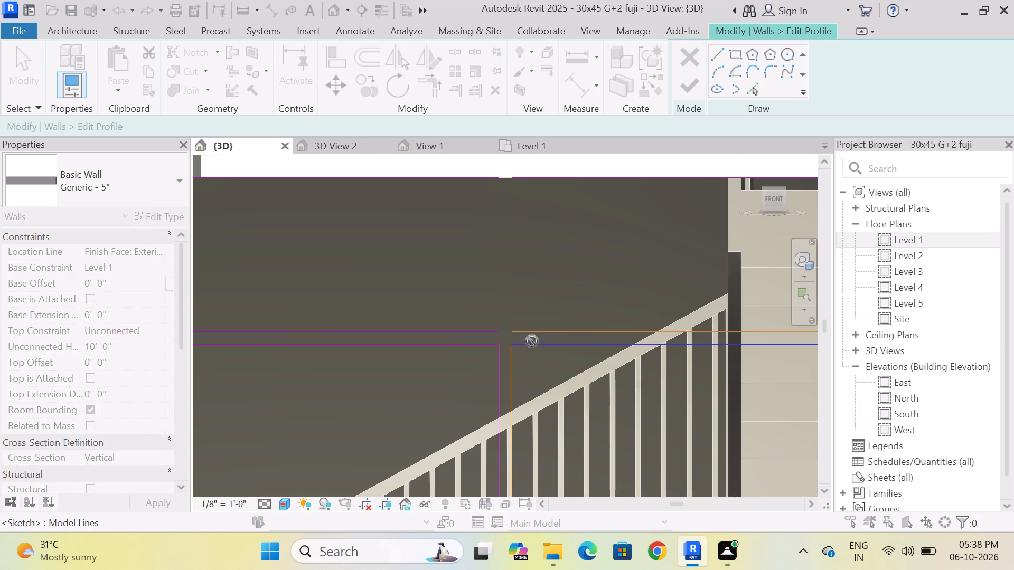
Join the two upper horizontal profile lines across the central gap using Trim/Extend to Corner, closing the upper panel's bottom edge.
{"action": "scroll", "coordinate": [502, 305], "scroll_direction": "up", "scroll_amount": 3}
{"action": "key", "text": "Escape"}
{"action": "left_click", "coordinate": [436, 84]}
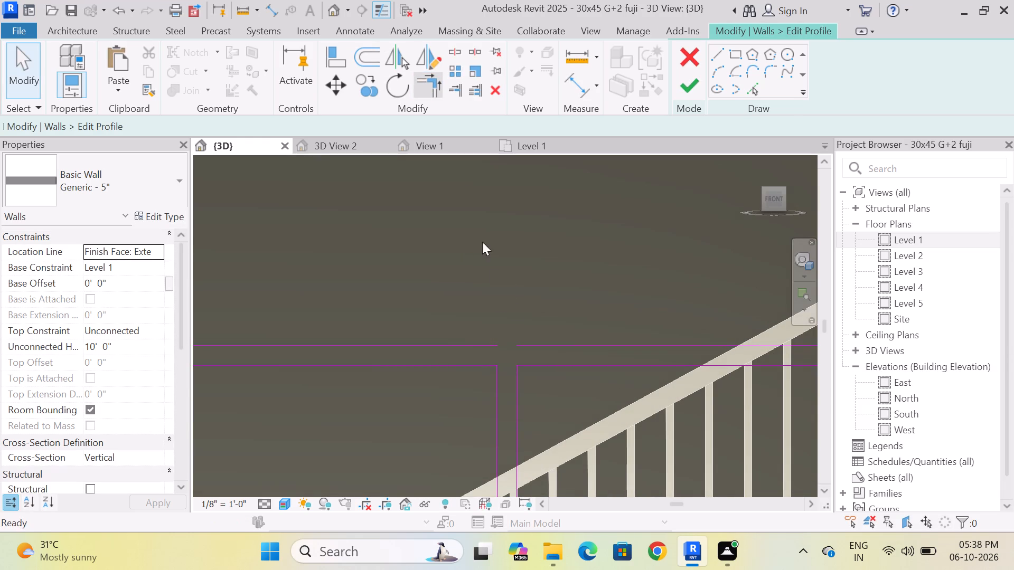
{"action": "left_click", "coordinate": [479, 338]}
{"action": "left_click", "coordinate": [494, 344]}
{"action": "left_click", "coordinate": [538, 344]}
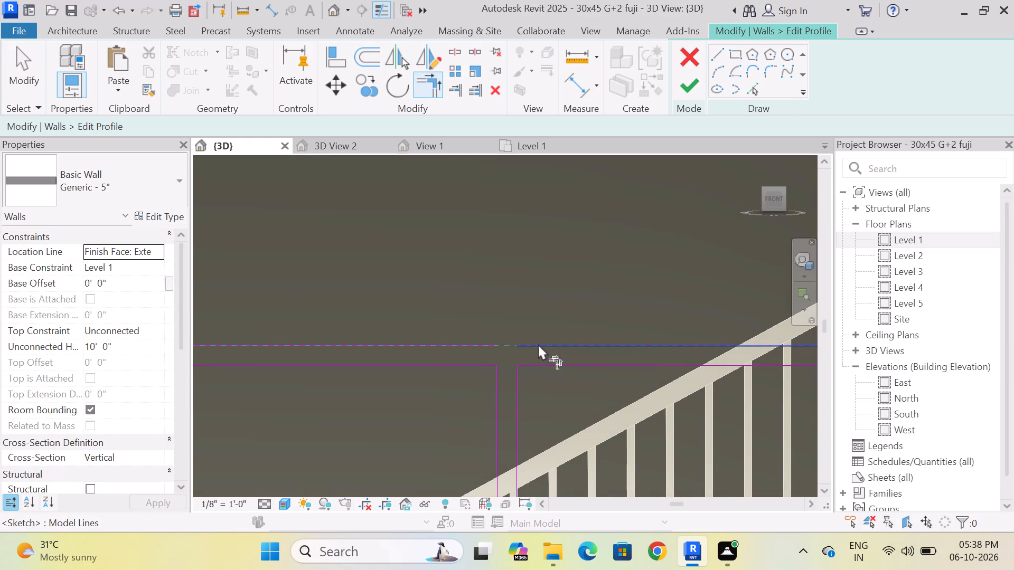
{"action": "key", "text": "Escape"}
Draw a long horizontal slot rectangle 2" high near the top of the upper panel, inset from both side edges.
{"action": "scroll", "coordinate": [496, 261], "scroll_direction": "down", "scroll_amount": 8}
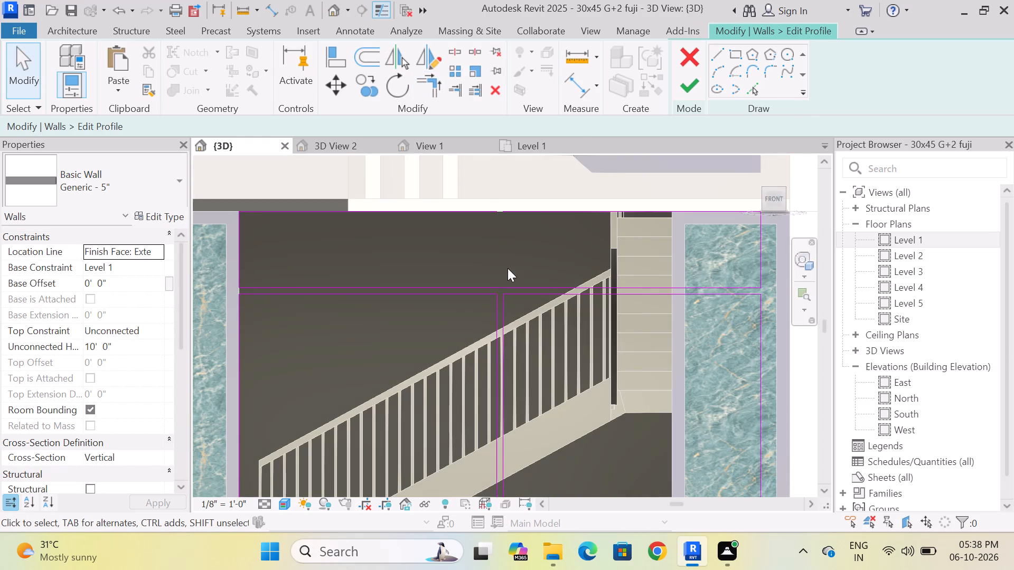
{"action": "scroll", "coordinate": [508, 268], "scroll_direction": "down", "scroll_amount": 6}
{"action": "scroll", "coordinate": [499, 336], "scroll_direction": "up", "scroll_amount": 3}
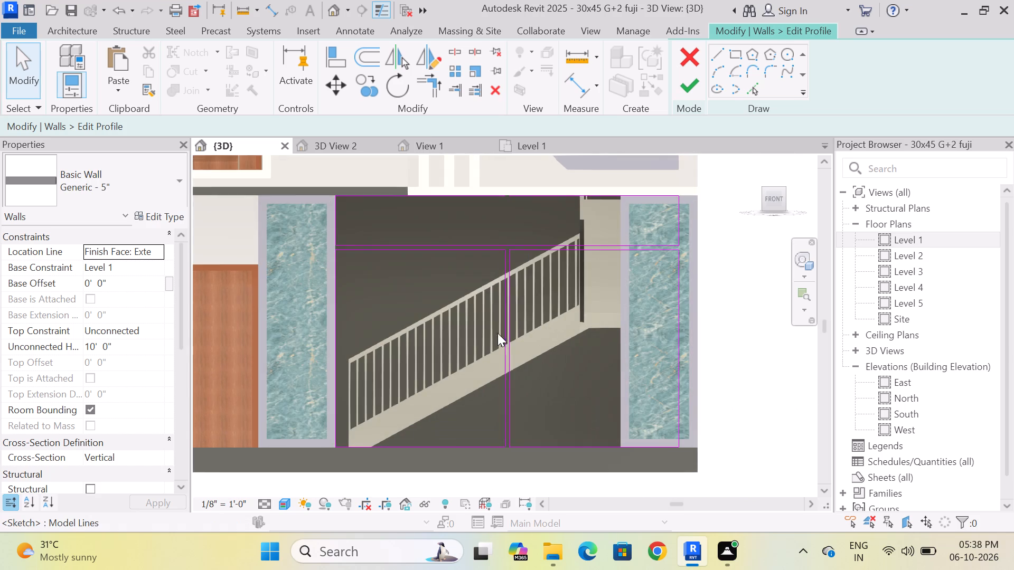
{"action": "scroll", "coordinate": [497, 294], "scroll_direction": "down", "scroll_amount": 1}
{"action": "left_click", "coordinate": [733, 53]}
{"action": "scroll", "coordinate": [459, 302], "scroll_direction": "up", "scroll_amount": 2}
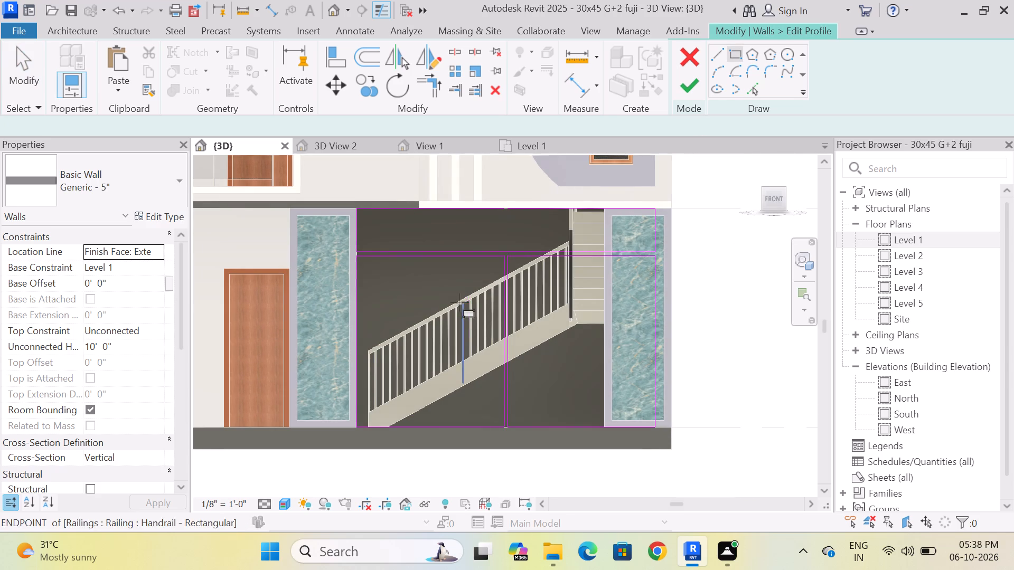
{"action": "scroll", "coordinate": [501, 272], "scroll_direction": "down", "scroll_amount": 2}
{"action": "scroll", "coordinate": [419, 206], "scroll_direction": "up", "scroll_amount": 5}
{"action": "scroll", "coordinate": [388, 258], "scroll_direction": "down", "scroll_amount": 3}
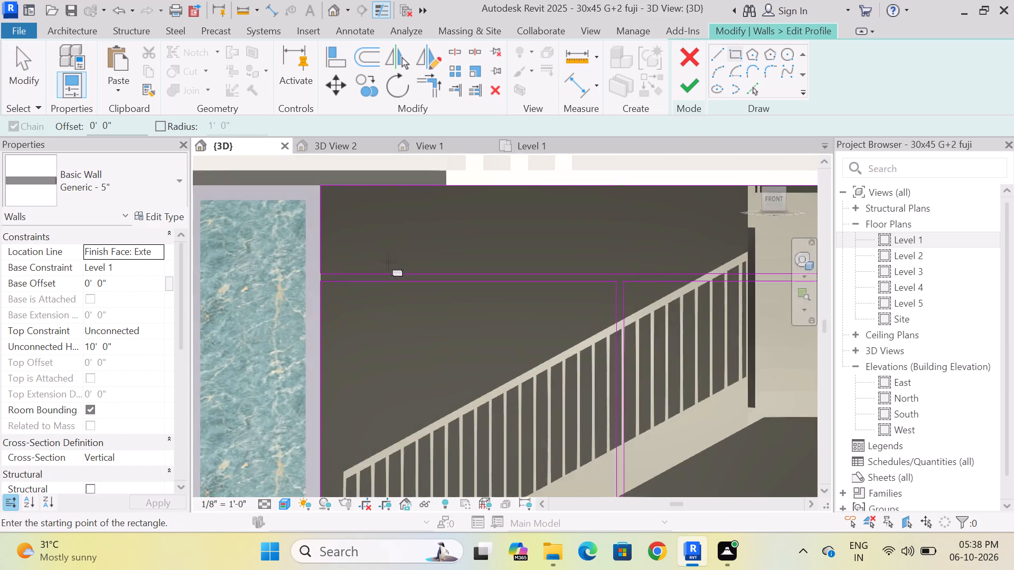
{"action": "left_click", "coordinate": [363, 224]}
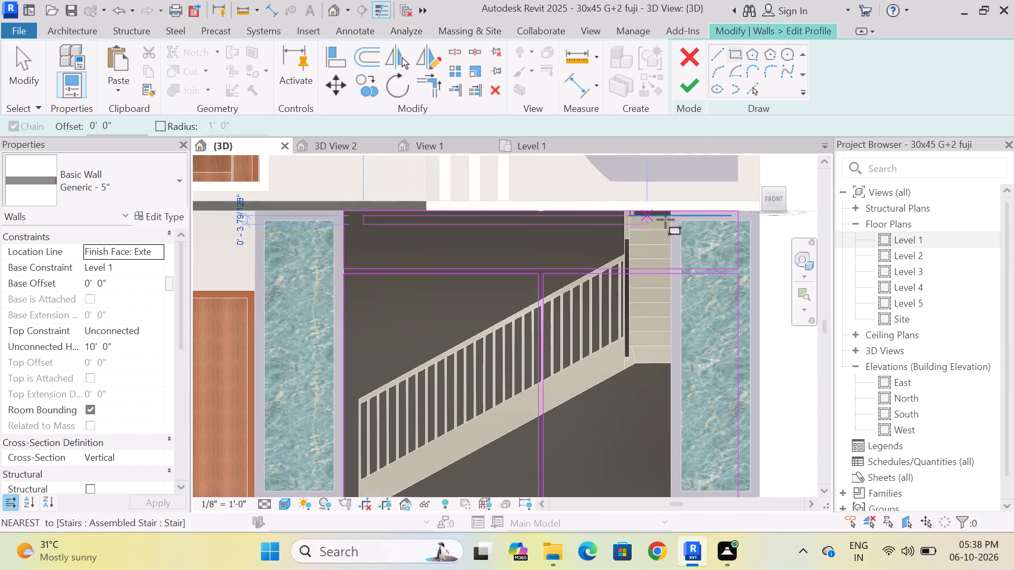
{"action": "left_click", "coordinate": [709, 229]}
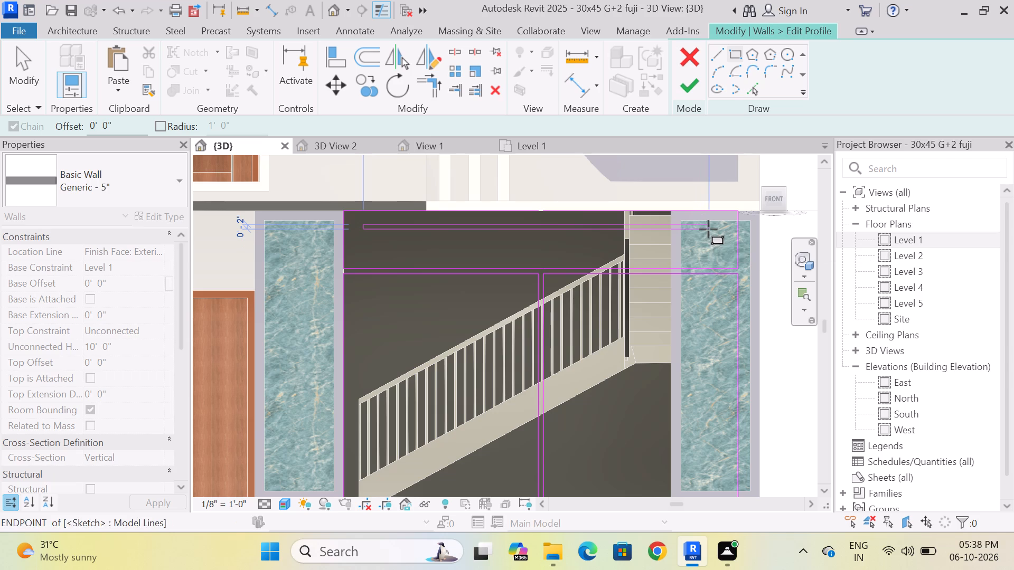
{"action": "key", "text": "Escape"}
{"action": "scroll", "coordinate": [440, 244], "scroll_direction": "up", "scroll_amount": 2}
{"action": "scroll", "coordinate": [396, 267], "scroll_direction": "down", "scroll_amount": 3}
{"action": "scroll", "coordinate": [382, 252], "scroll_direction": "up", "scroll_amount": 4}
{"action": "key", "text": "Escape"}
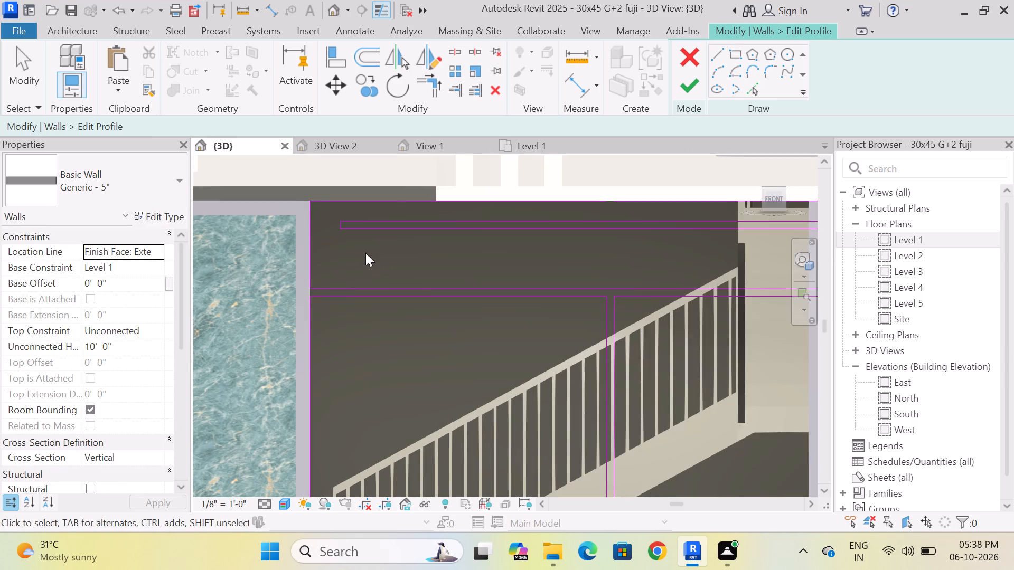
Copy the horizontal slot rectangle twice downward within the upper panel, placing the second copy about 5" below the first.
{"action": "scroll", "coordinate": [340, 241], "scroll_direction": "down", "scroll_amount": 3}
{"action": "left_click_drag", "start_coordinate": [697, 245], "coordinate": [631, 240]}
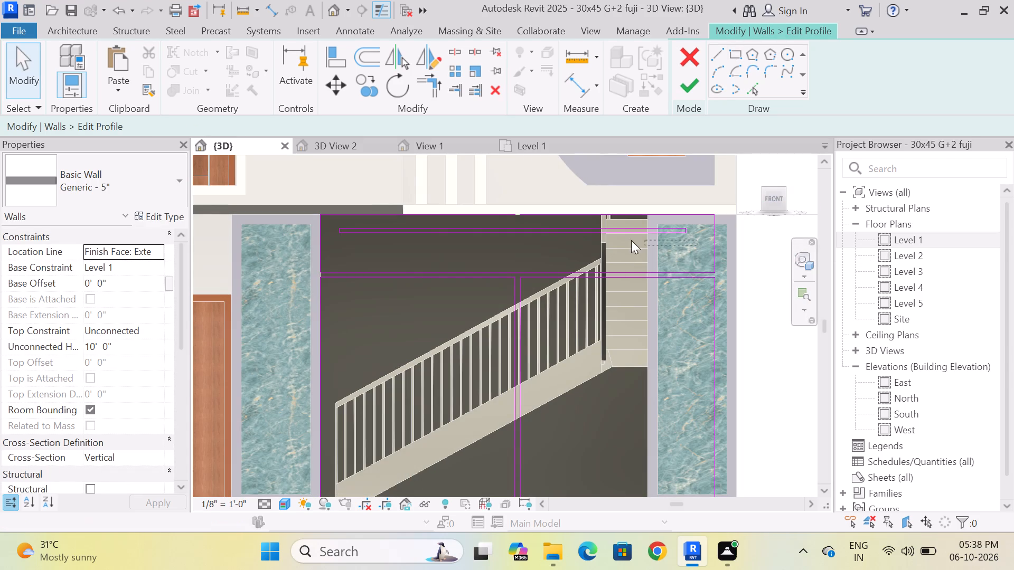
{"action": "left_click_drag", "start_coordinate": [631, 240], "coordinate": [333, 226]}
{"action": "left_click", "coordinate": [370, 83]}
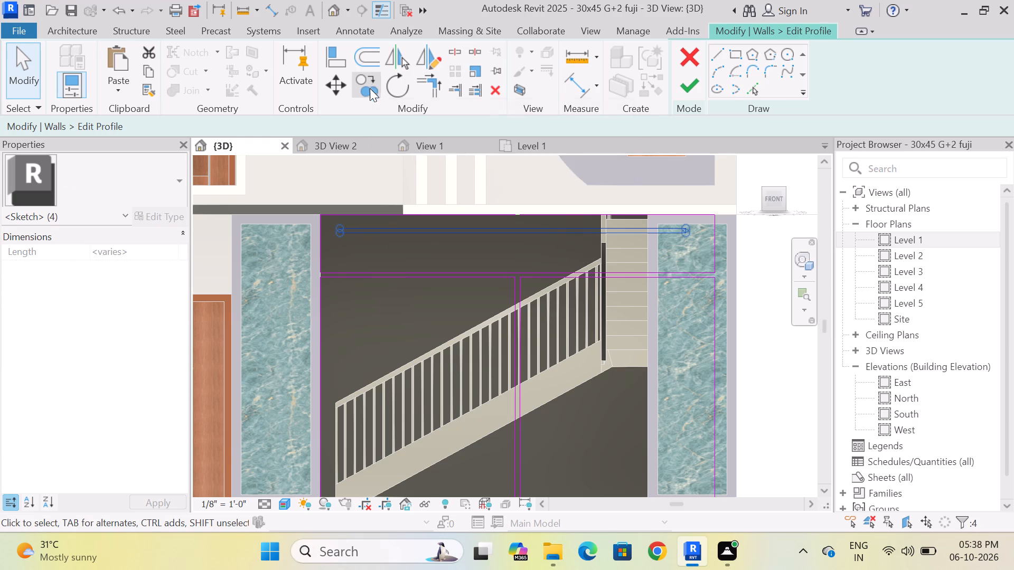
{"action": "scroll", "coordinate": [718, 218], "scroll_direction": "up", "scroll_amount": 3}
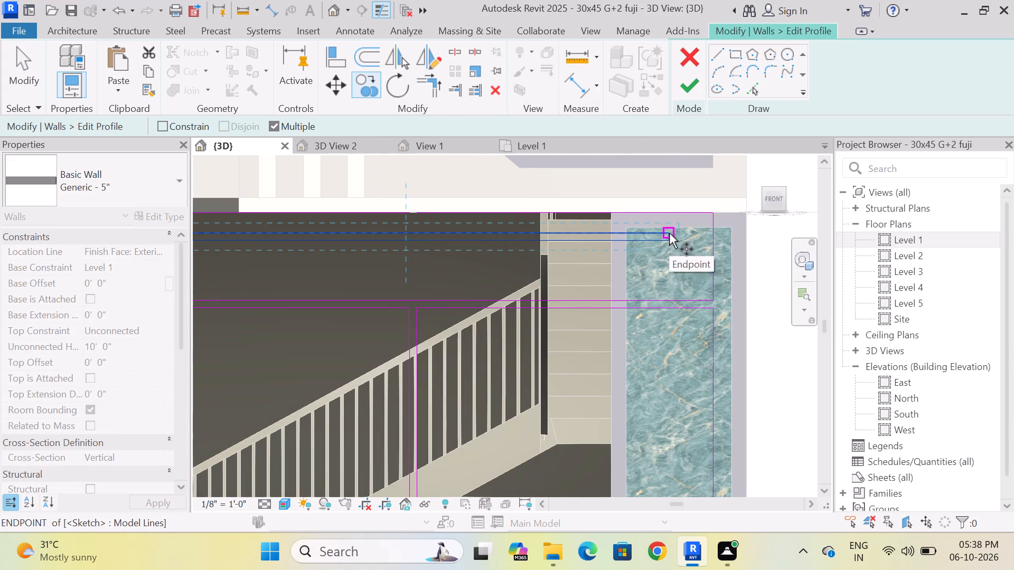
{"action": "left_click", "coordinate": [669, 233]}
{"action": "left_click", "coordinate": [670, 254]}
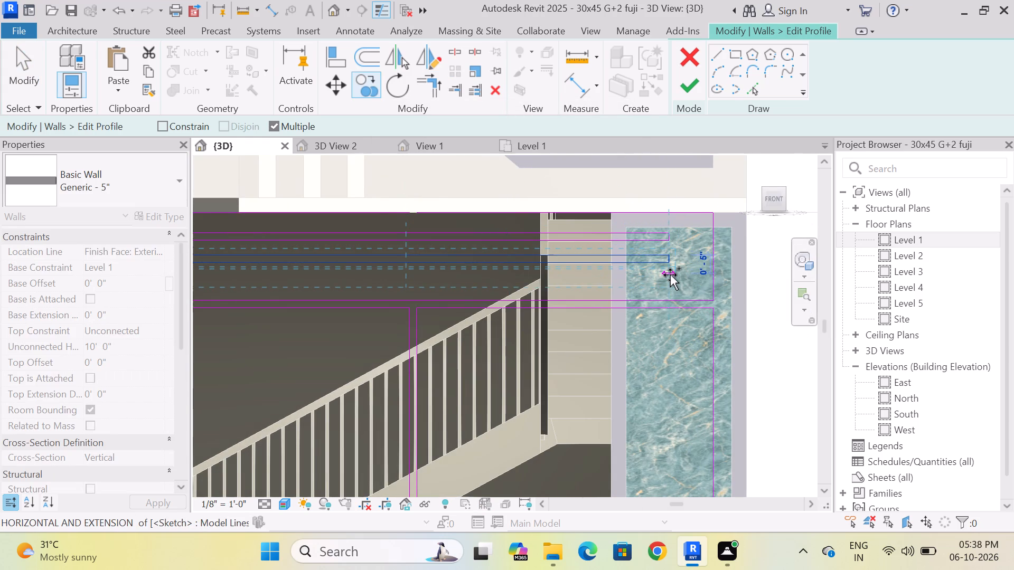
{"action": "left_click", "coordinate": [670, 275]}
{"action": "key", "text": "Escape"}
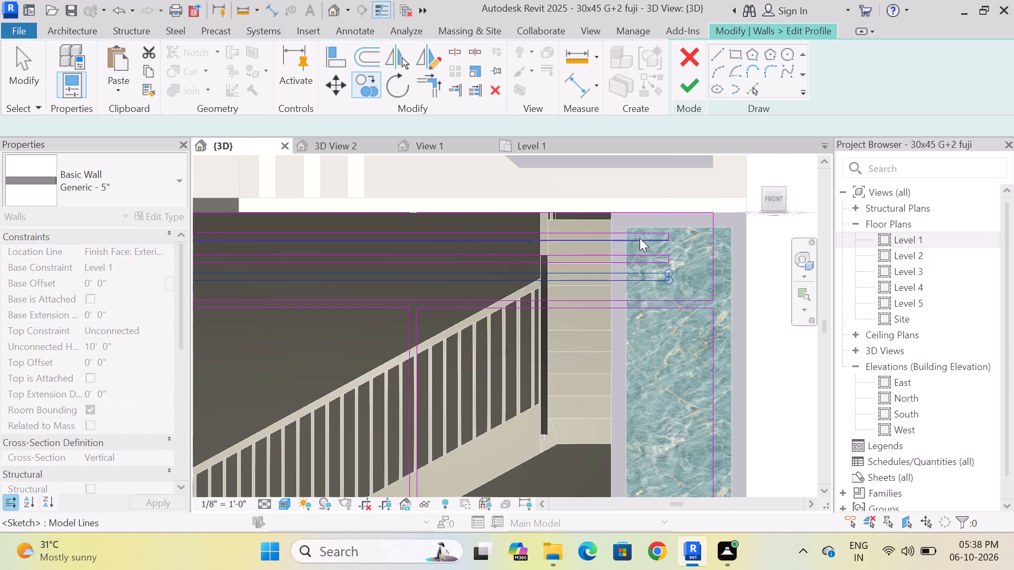
{"action": "scroll", "coordinate": [640, 238], "scroll_direction": "down", "scroll_amount": 7}
{"action": "key", "text": "Escape"}
Draw a vertical slot rectangle 6" wide and about 5'-6" tall in the left lower panel, near the central gap.
{"action": "scroll", "coordinate": [527, 326], "scroll_direction": "up", "scroll_amount": 2}
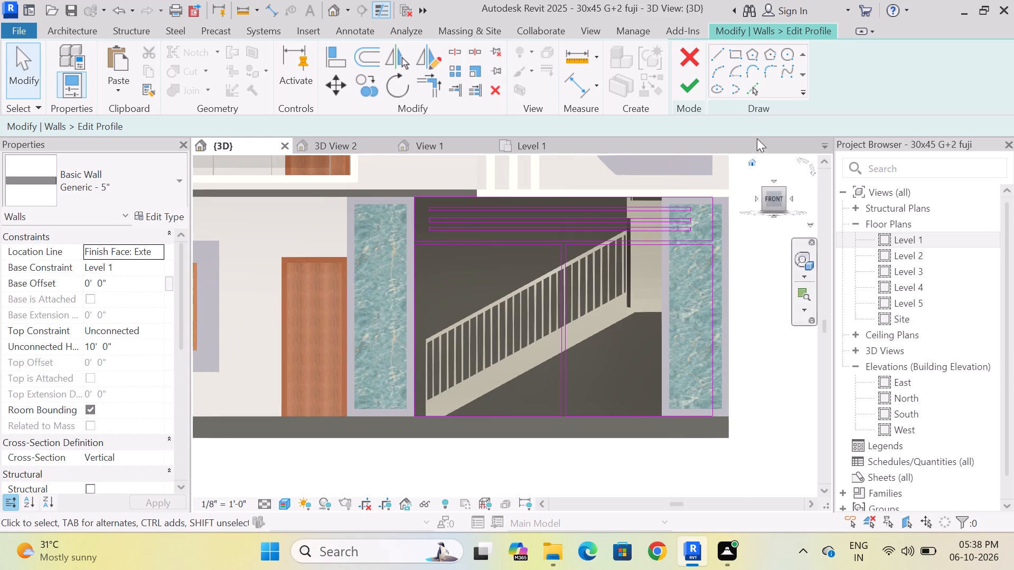
{"action": "left_click", "coordinate": [727, 48]}
{"action": "left_click", "coordinate": [735, 53]}
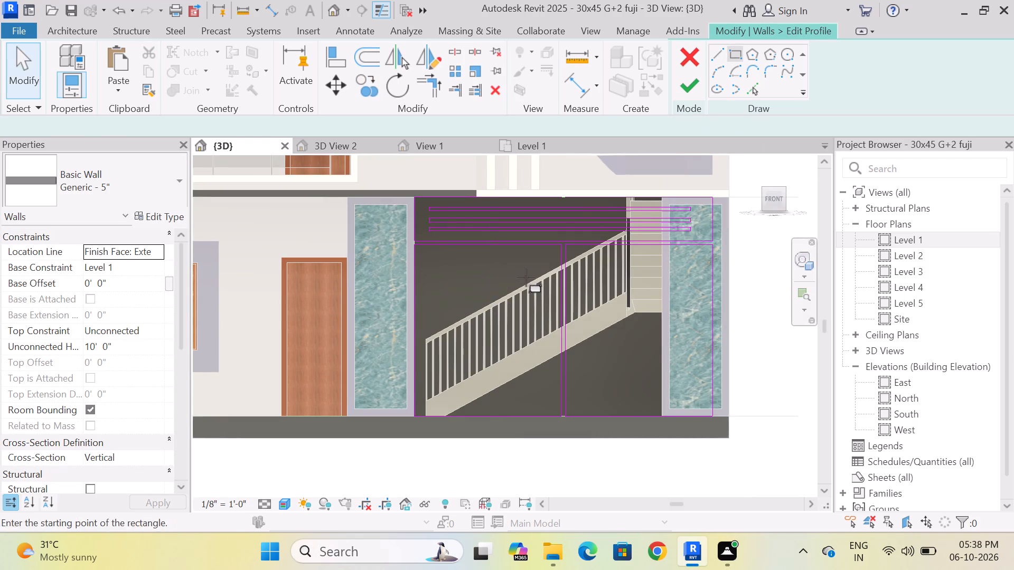
{"action": "left_click", "coordinate": [532, 266]}
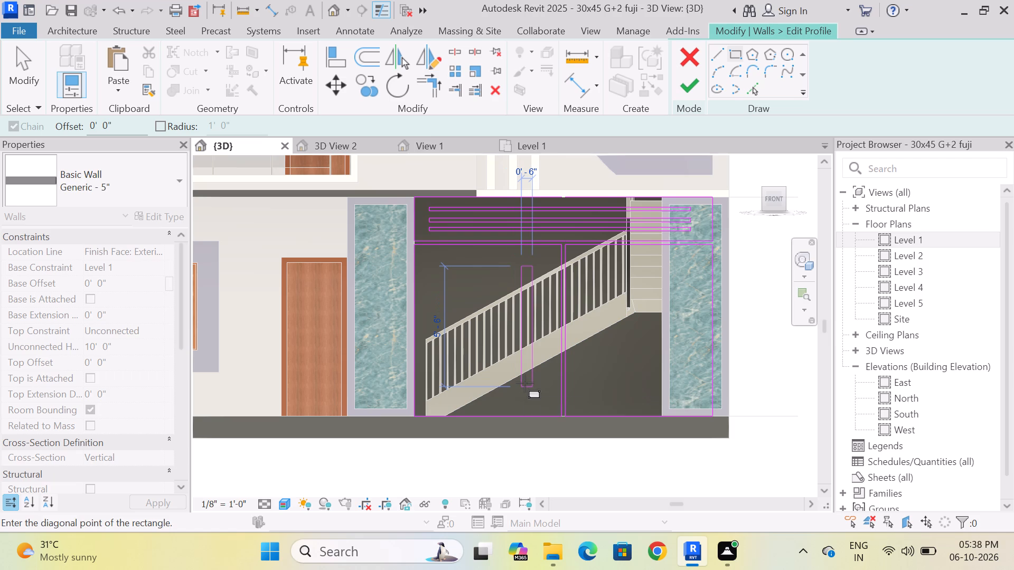
{"action": "left_click", "coordinate": [525, 383]}
{"action": "key", "text": "Escape"}
{"action": "scroll", "coordinate": [490, 270], "scroll_direction": "down", "scroll_amount": 3}
{"action": "scroll", "coordinate": [492, 288], "scroll_direction": "up", "scroll_amount": 3}
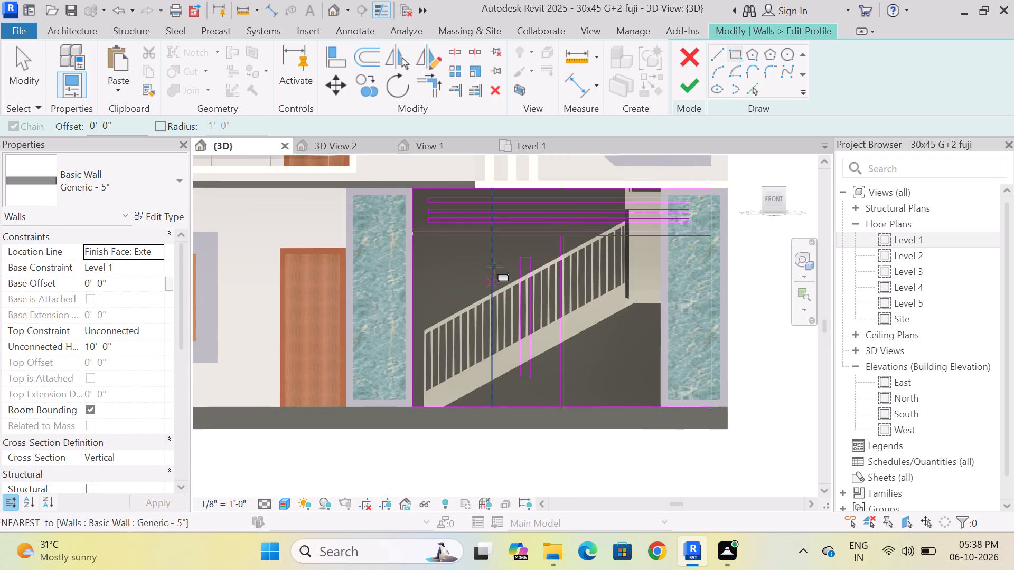
{"action": "key", "text": "Escape"}
Copy the vertical slot rectangle three times toward the left lower panel's outer edge, spaced about 1'-2" apart.
{"action": "left_click_drag", "start_coordinate": [510, 248], "coordinate": [550, 388]}
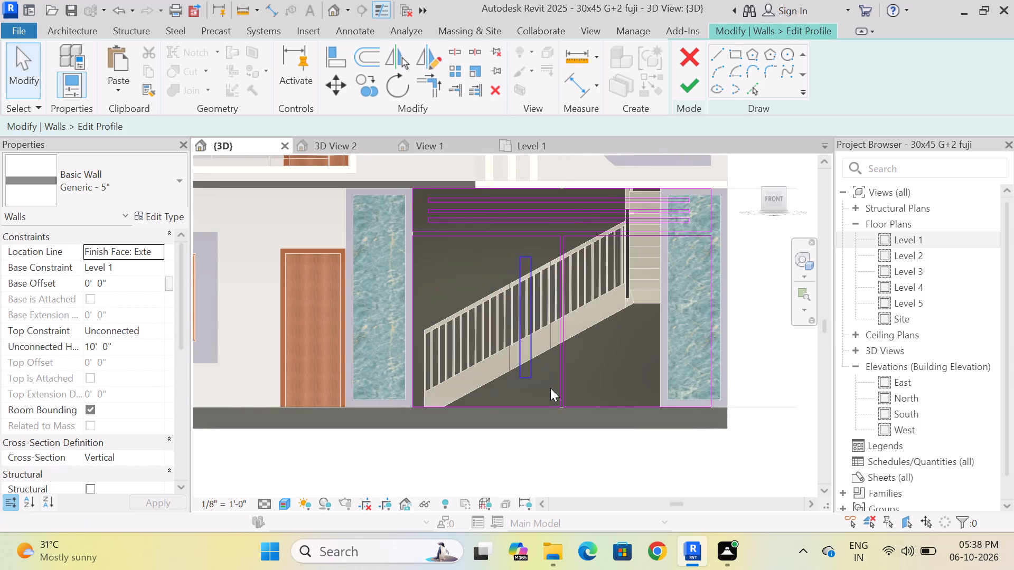
{"action": "left_click_drag", "start_coordinate": [550, 388], "coordinate": [549, 389]}
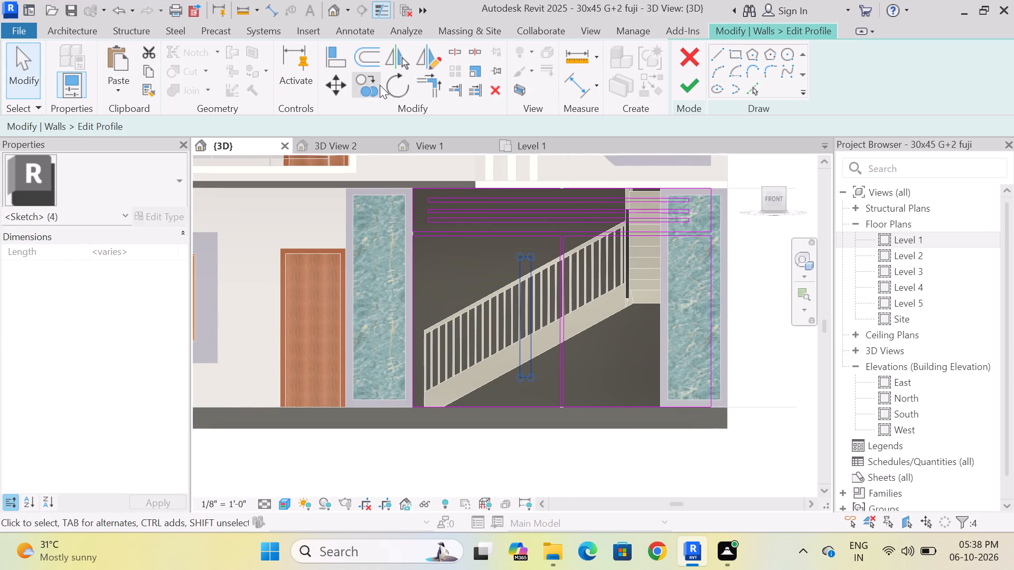
{"action": "left_click", "coordinate": [367, 85]}
{"action": "scroll", "coordinate": [523, 279], "scroll_direction": "up", "scroll_amount": 4}
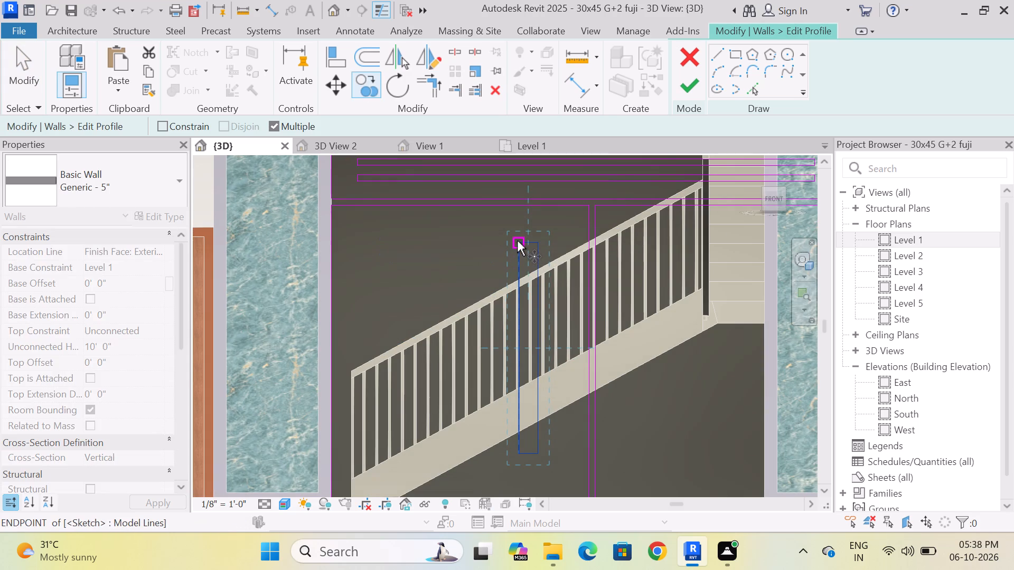
{"action": "left_click", "coordinate": [517, 241]}
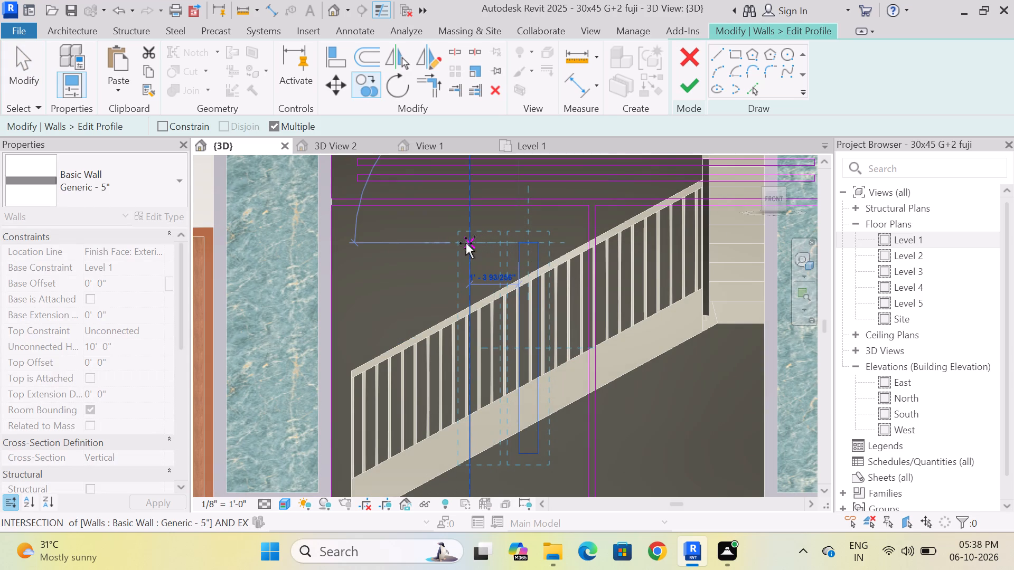
{"action": "left_click", "coordinate": [466, 243]}
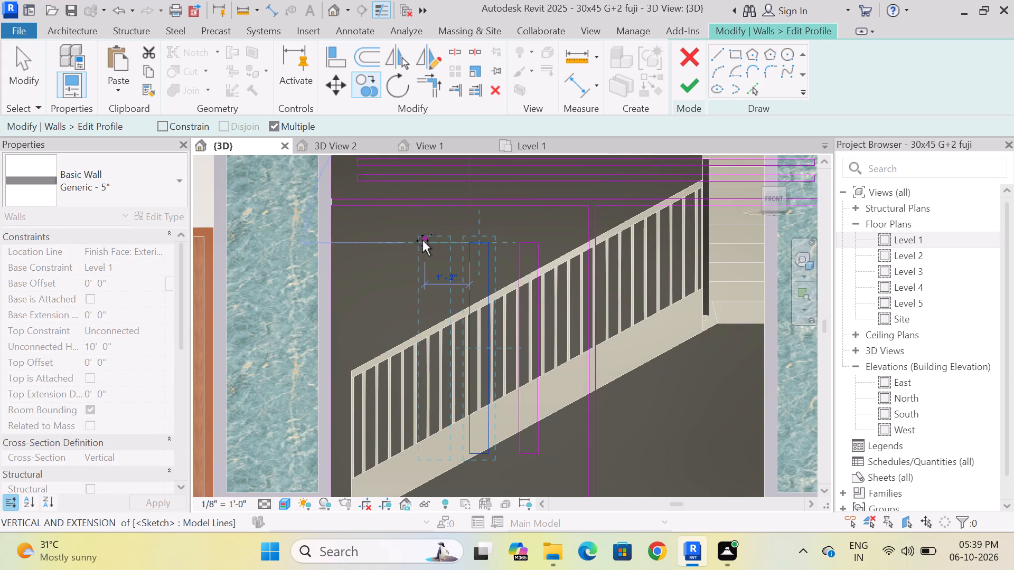
{"action": "left_click", "coordinate": [422, 241]}
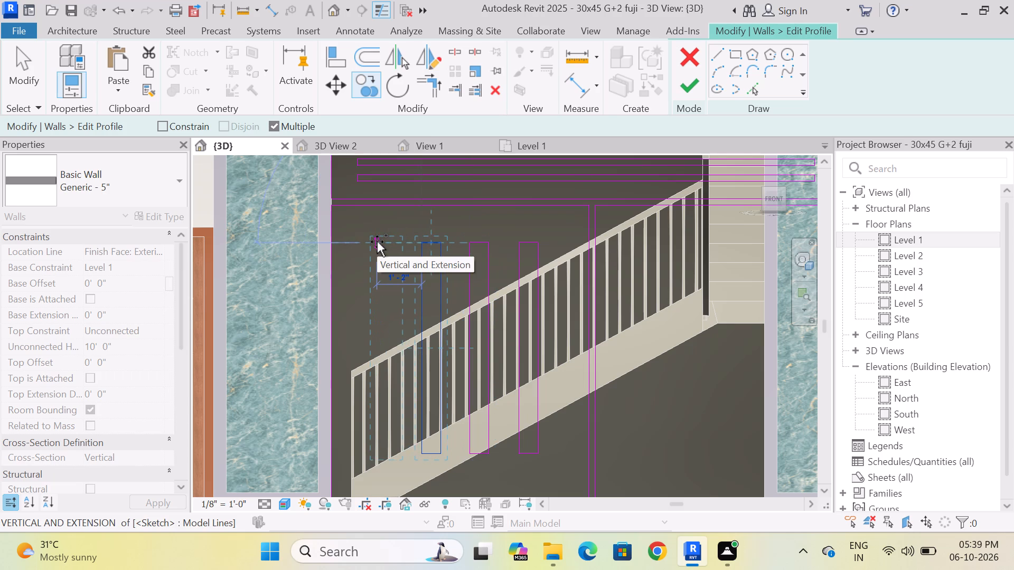
{"action": "left_click", "coordinate": [374, 242]}
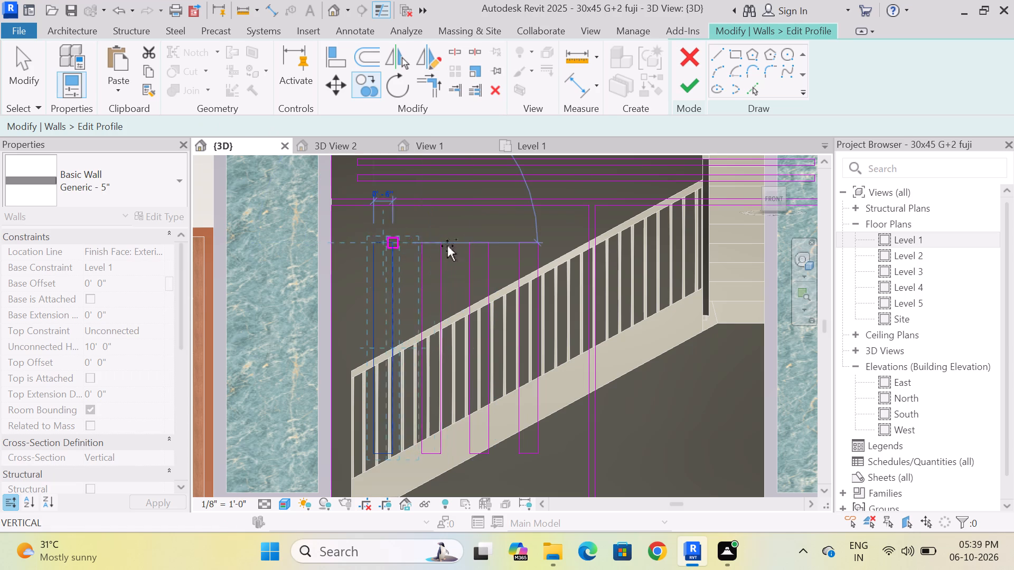
{"action": "key", "text": "Escape"}
{"action": "scroll", "coordinate": [477, 230], "scroll_direction": "down", "scroll_amount": 7}
{"action": "key", "text": "Escape"}
Mirror the four vertical slot rectangles into the right lower panel, using a vertical axis drawn through the middle of the central gap.
{"action": "scroll", "coordinate": [483, 288], "scroll_direction": "up", "scroll_amount": 2}
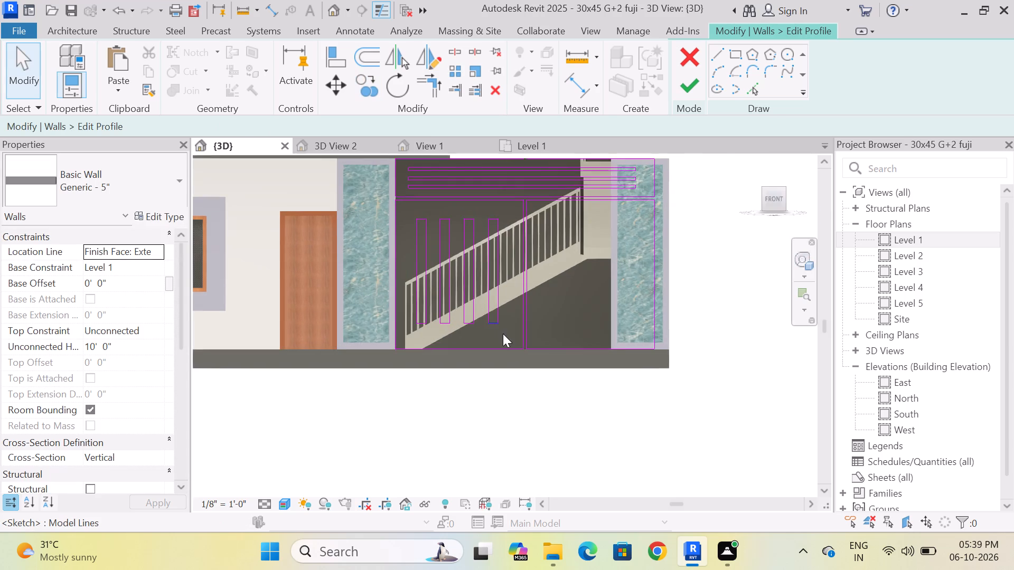
{"action": "scroll", "coordinate": [494, 325], "scroll_direction": "down", "scroll_amount": 1}
{"action": "scroll", "coordinate": [446, 213], "scroll_direction": "up", "scroll_amount": 3}
{"action": "left_click_drag", "start_coordinate": [530, 394], "coordinate": [407, 347]}
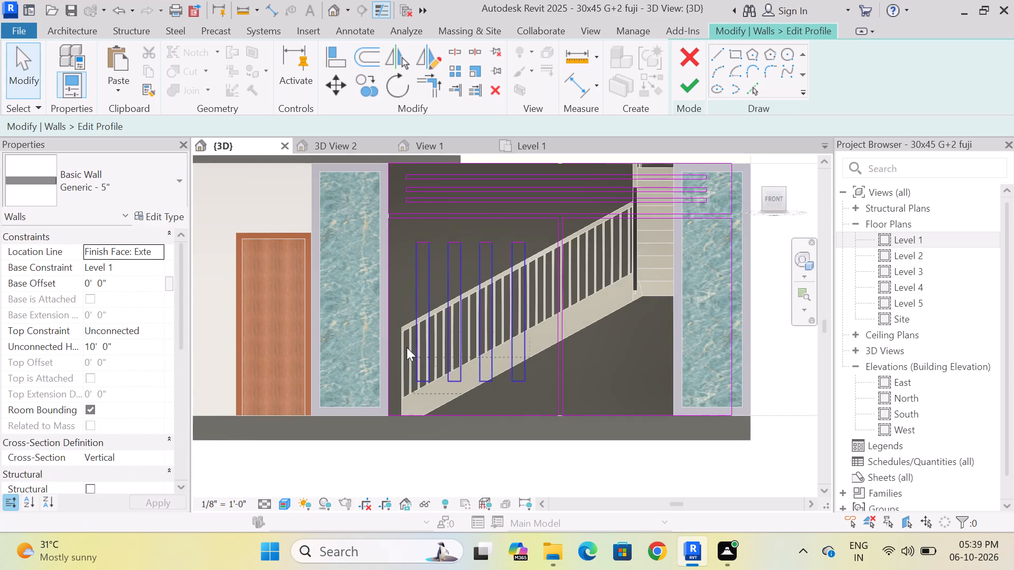
{"action": "left_click_drag", "start_coordinate": [407, 347], "coordinate": [408, 227]}
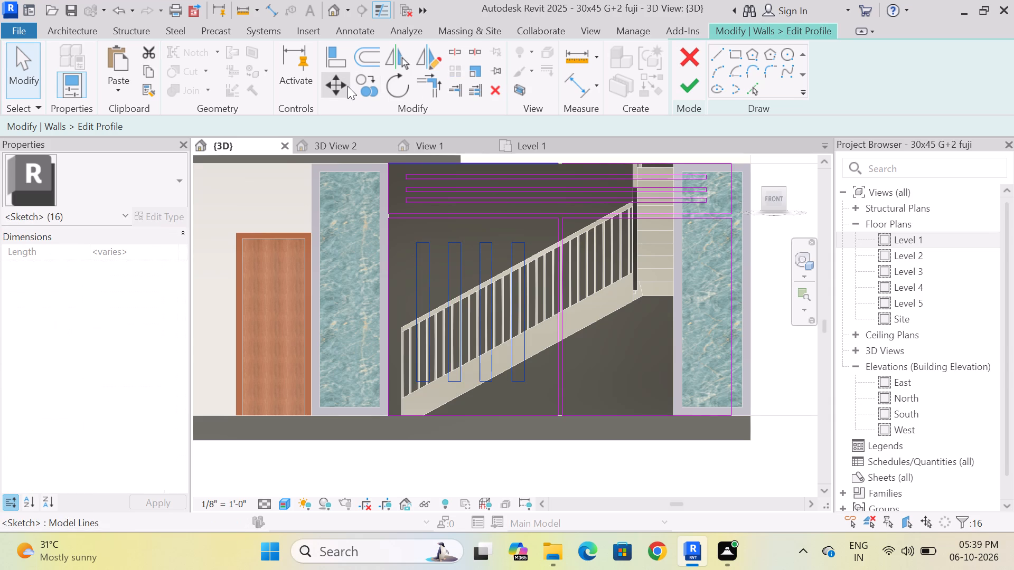
{"action": "left_click", "coordinate": [432, 60]}
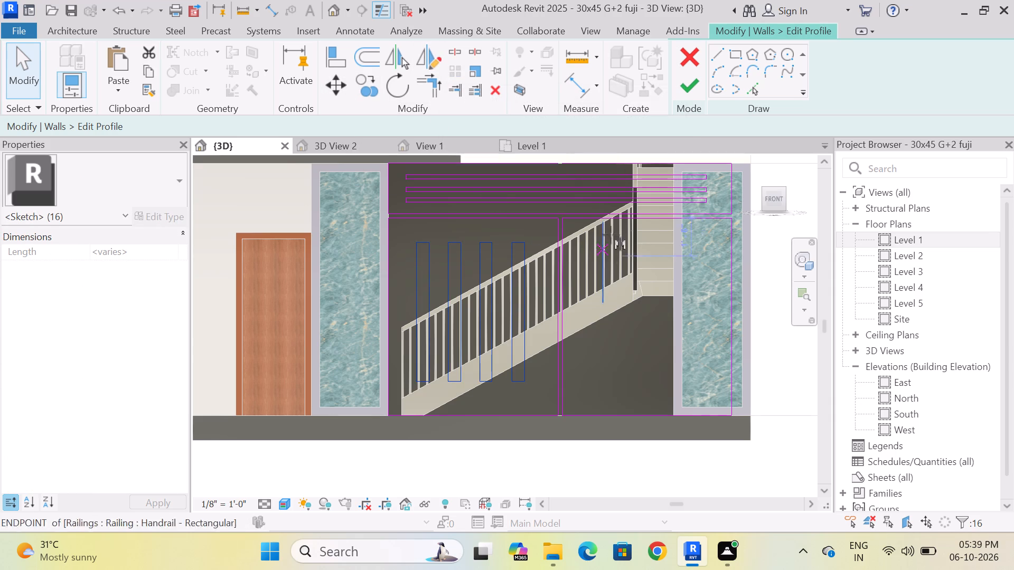
{"action": "scroll", "coordinate": [569, 202], "scroll_direction": "up", "scroll_amount": 14}
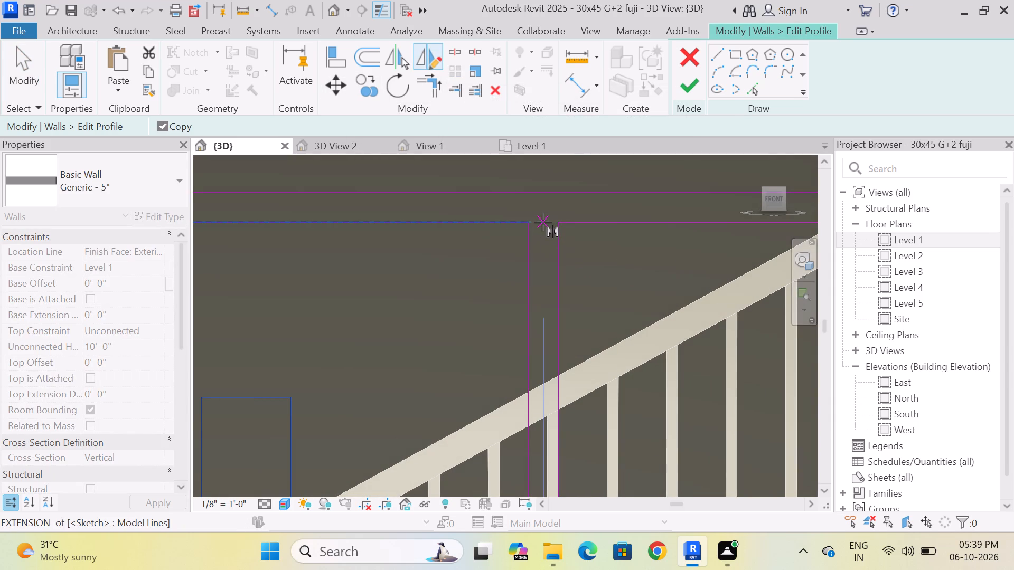
{"action": "left_click", "coordinate": [543, 222]}
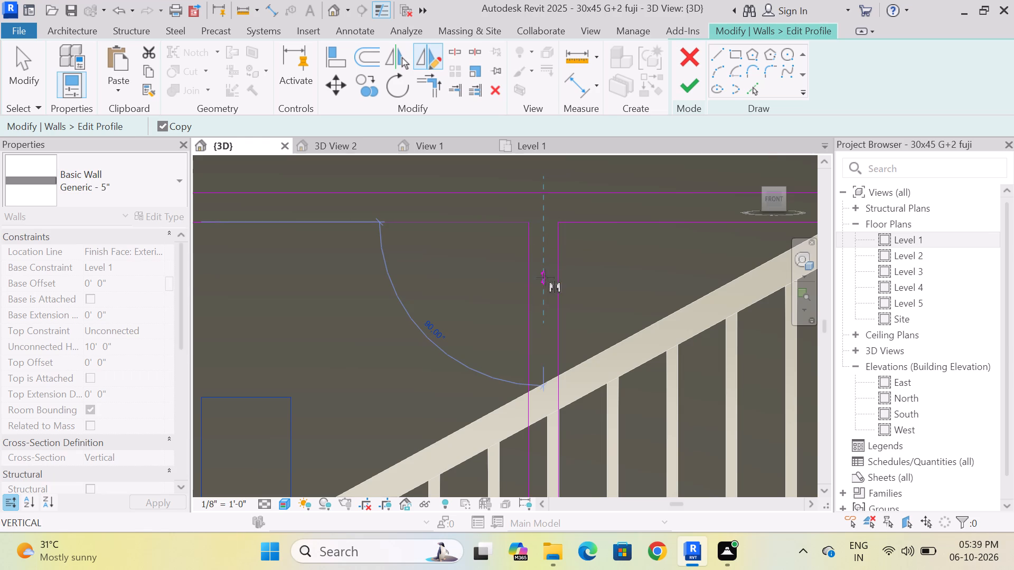
{"action": "left_click", "coordinate": [545, 278]}
{"action": "scroll", "coordinate": [545, 278], "scroll_direction": "down", "scroll_amount": 12}
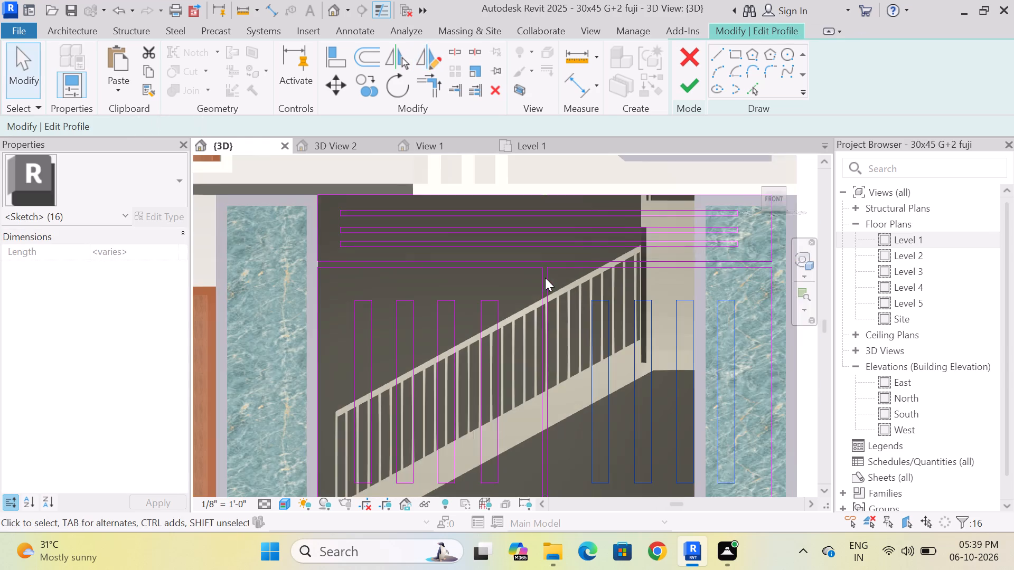
{"action": "scroll", "coordinate": [545, 278], "scroll_direction": "down", "scroll_amount": 2}
{"action": "key", "text": "Escape"}
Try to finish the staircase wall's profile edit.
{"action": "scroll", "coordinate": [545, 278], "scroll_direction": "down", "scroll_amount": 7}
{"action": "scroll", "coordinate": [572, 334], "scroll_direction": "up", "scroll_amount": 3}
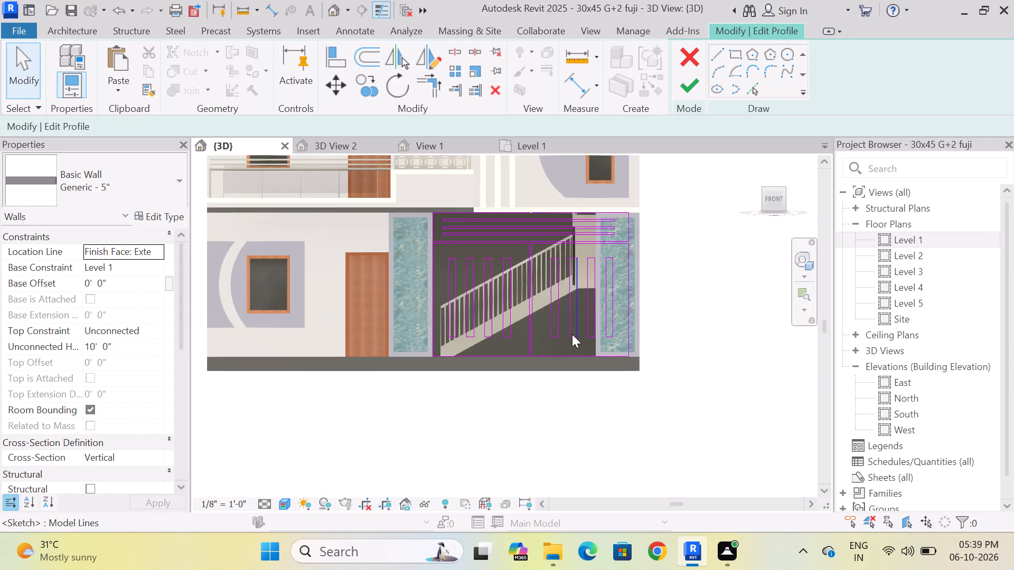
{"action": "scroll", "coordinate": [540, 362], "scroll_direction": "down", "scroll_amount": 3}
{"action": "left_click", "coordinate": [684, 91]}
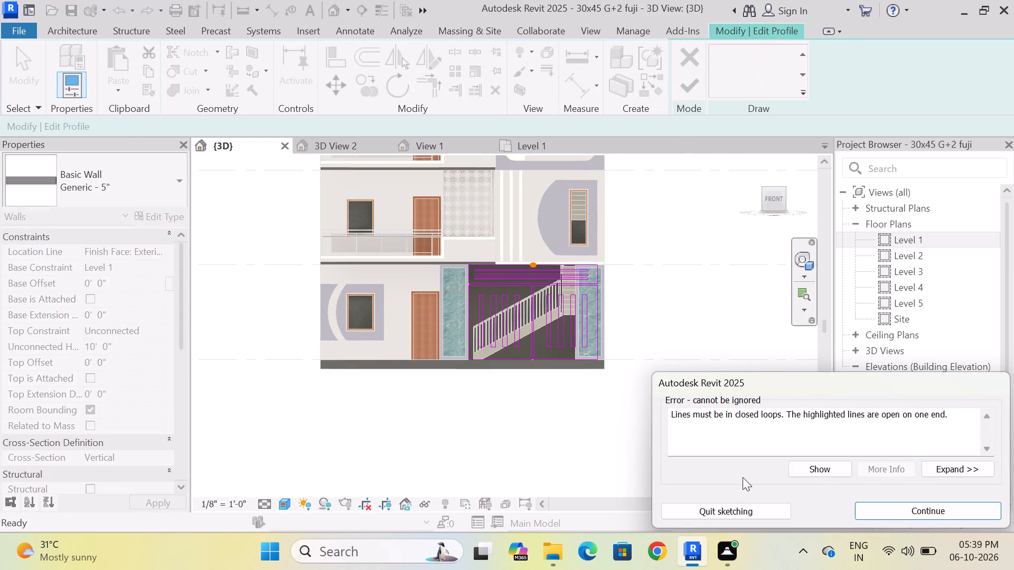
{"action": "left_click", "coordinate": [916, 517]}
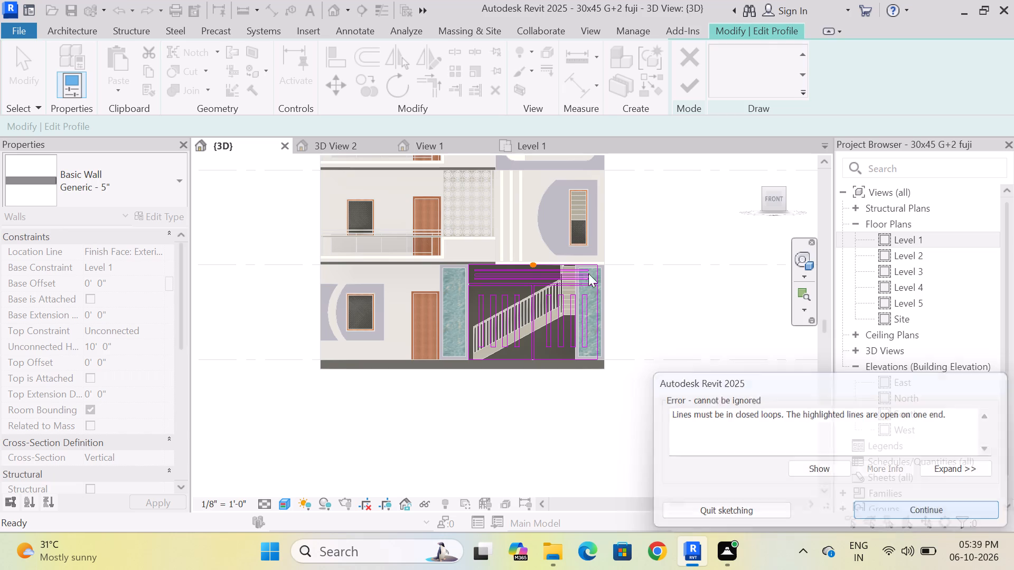
Join the upper panel's two top edge lines with Trim/Extend to Corner and finish the wall's profile edit, skipping the project save.
{"action": "scroll", "coordinate": [505, 235], "scroll_direction": "up", "scroll_amount": 8}
{"action": "scroll", "coordinate": [568, 311], "scroll_direction": "up", "scroll_amount": 3}
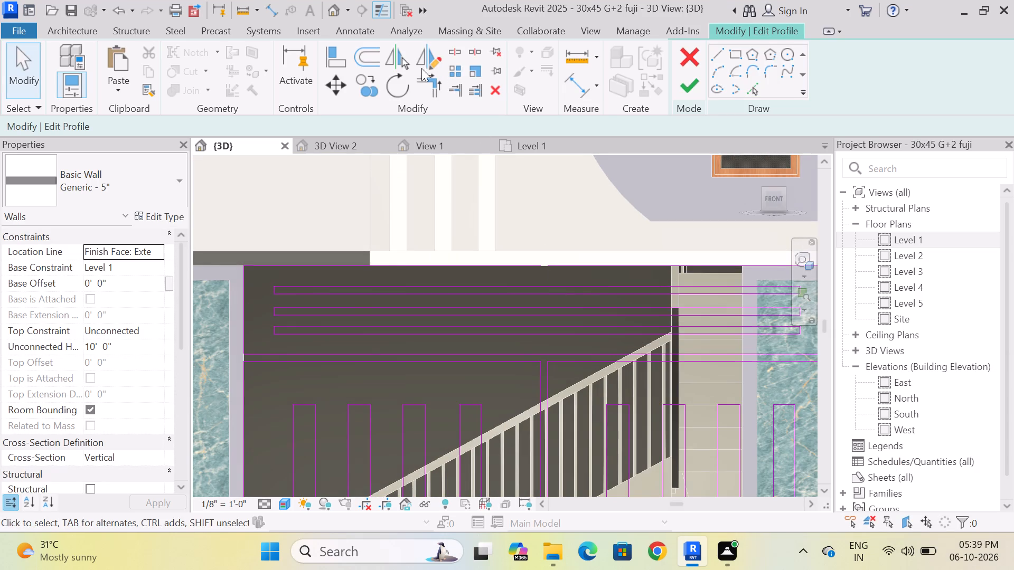
{"action": "left_click", "coordinate": [431, 87]}
{"action": "left_click", "coordinate": [515, 261]}
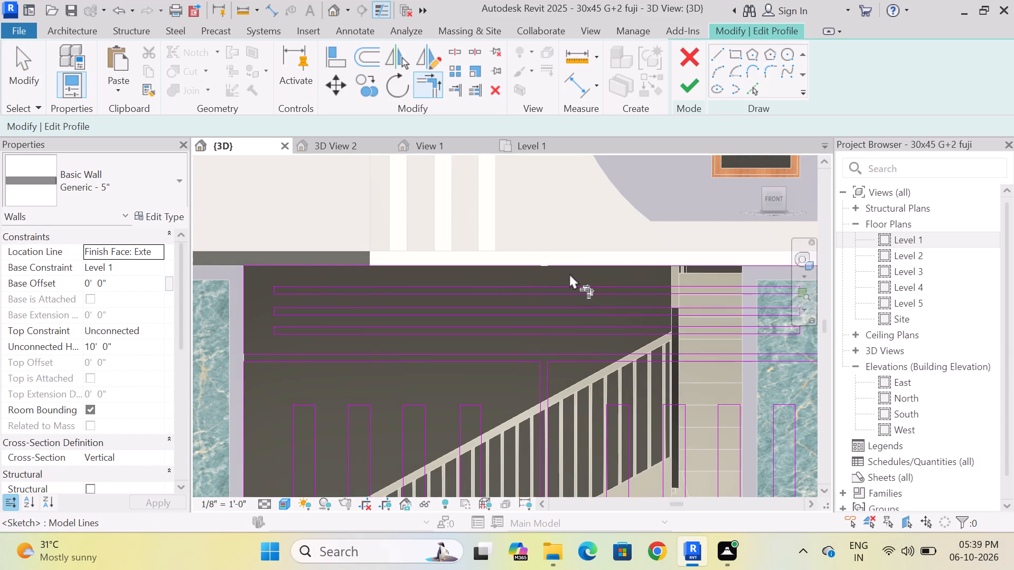
{"action": "left_click", "coordinate": [577, 265]}
{"action": "scroll", "coordinate": [525, 199], "scroll_direction": "down", "scroll_amount": 3}
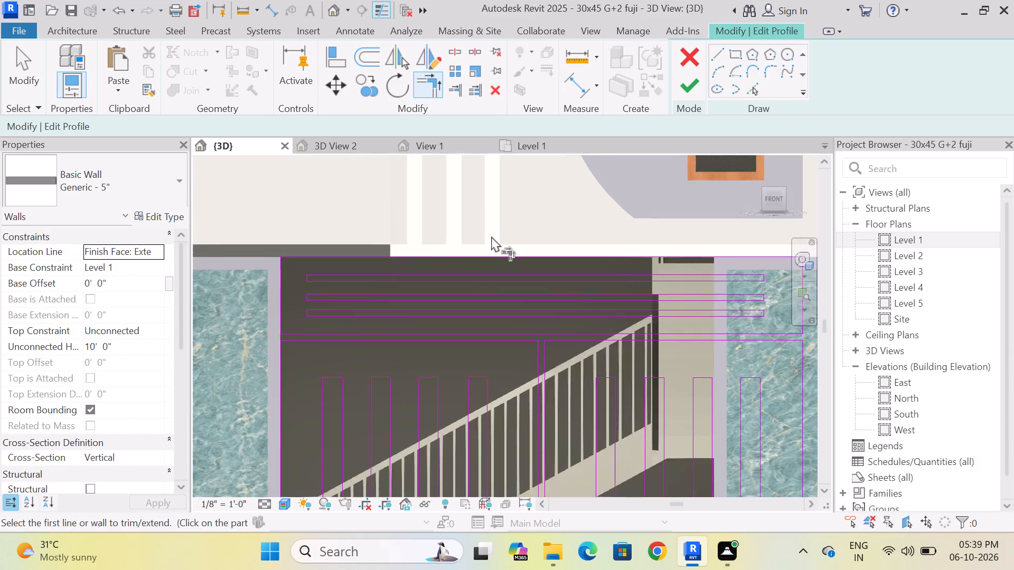
{"action": "scroll", "coordinate": [491, 236], "scroll_direction": "down", "scroll_amount": 10}
{"action": "scroll", "coordinate": [501, 317], "scroll_direction": "up", "scroll_amount": 4}
{"action": "scroll", "coordinate": [509, 360], "scroll_direction": "down", "scroll_amount": 3}
{"action": "scroll", "coordinate": [477, 389], "scroll_direction": "down", "scroll_amount": 3}
{"action": "scroll", "coordinate": [471, 295], "scroll_direction": "up", "scroll_amount": 3}
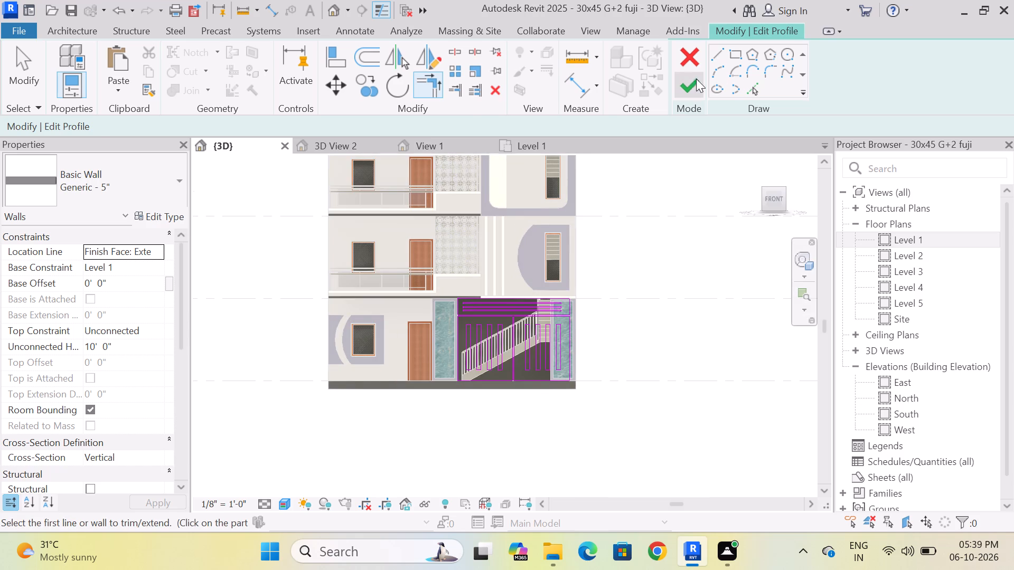
{"action": "left_click", "coordinate": [691, 80]}
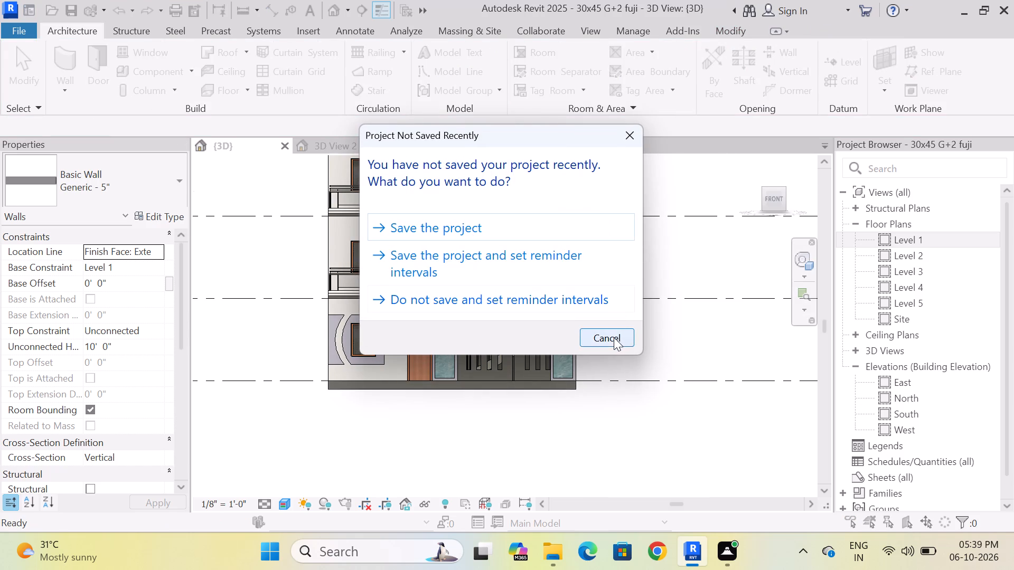
{"action": "left_click", "coordinate": [614, 337]}
Paint the front face of the slotted staircase wall with the 03 white material.
{"action": "scroll", "coordinate": [509, 360], "scroll_direction": "up", "scroll_amount": 3}
{"action": "left_click", "coordinate": [708, 345]}
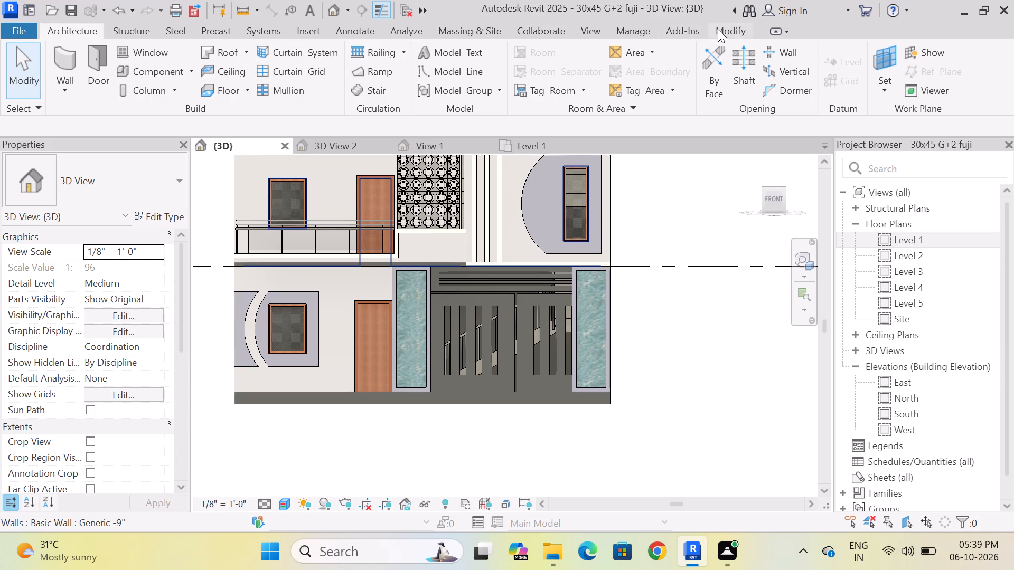
{"action": "left_click", "coordinate": [732, 29]}
{"action": "left_click", "coordinate": [253, 69]}
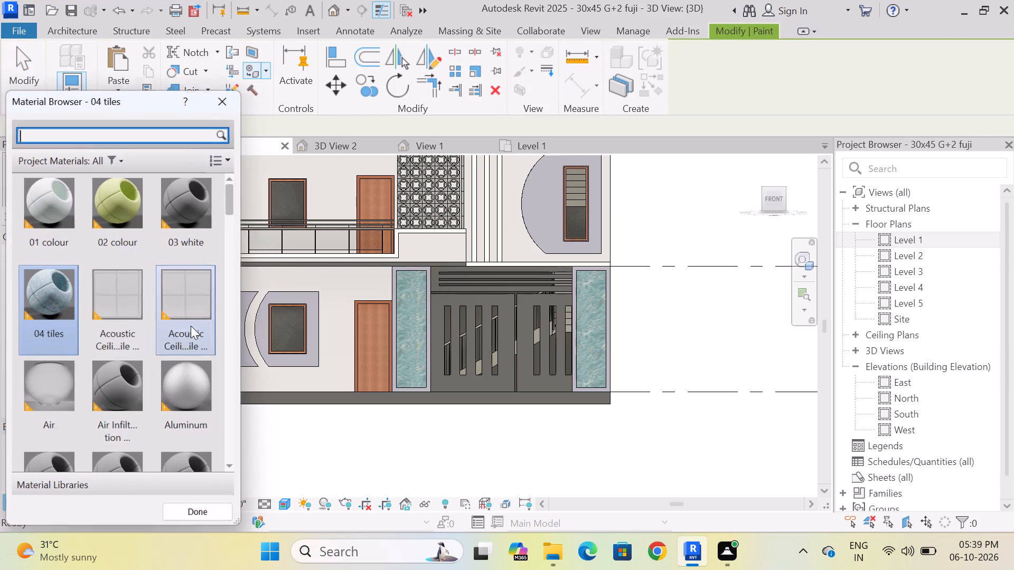
{"action": "left_click", "coordinate": [204, 227]}
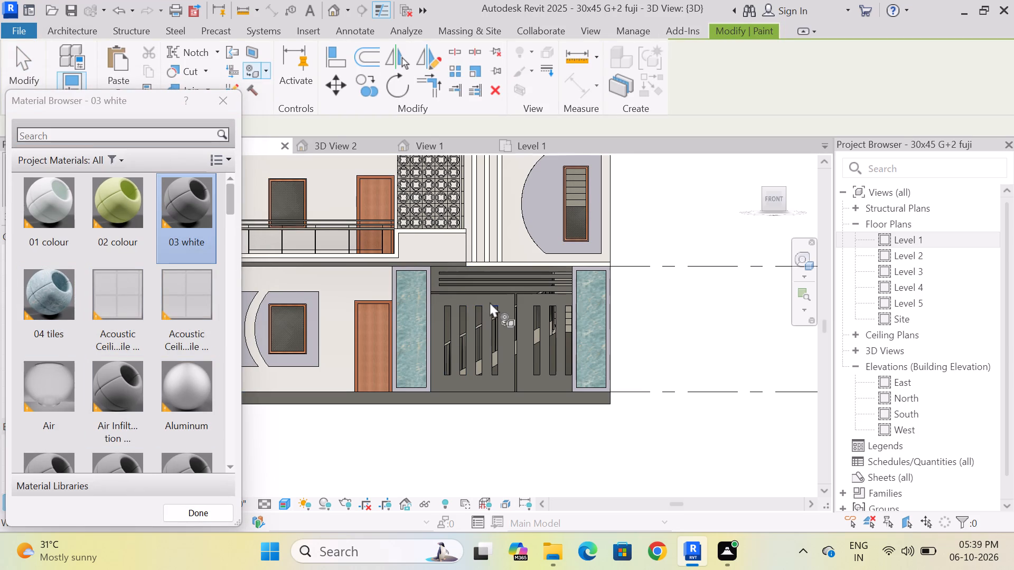
{"action": "left_click", "coordinate": [490, 302]}
{"action": "left_click", "coordinate": [489, 299]}
{"action": "left_click_drag", "start_coordinate": [182, 202], "coordinate": [194, 208]}
{"action": "scroll", "coordinate": [485, 312], "scroll_direction": "up", "scroll_amount": 8}
{"action": "left_click", "coordinate": [341, 277]}
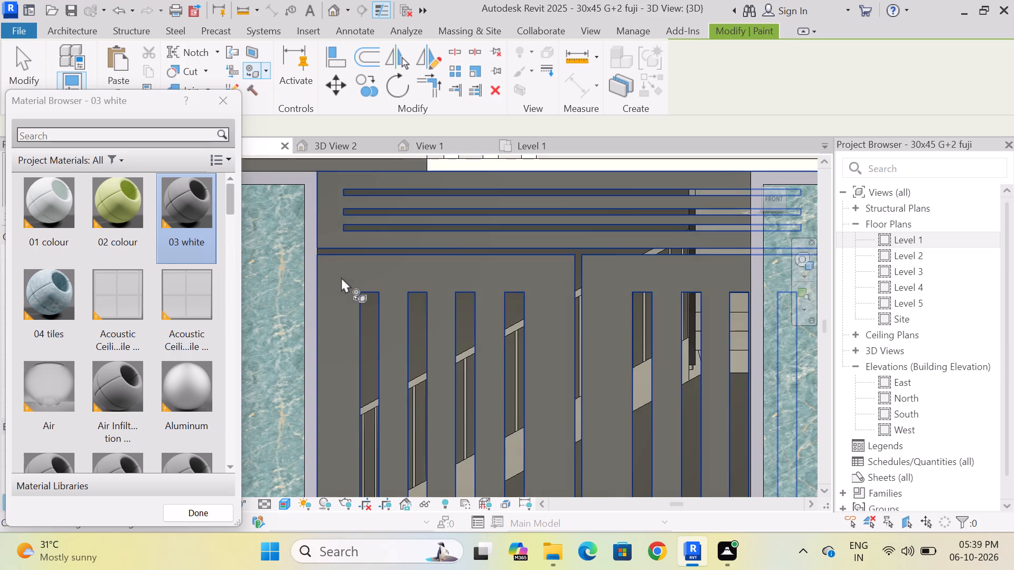
{"action": "scroll", "coordinate": [482, 284], "scroll_direction": "down", "scroll_amount": 9}
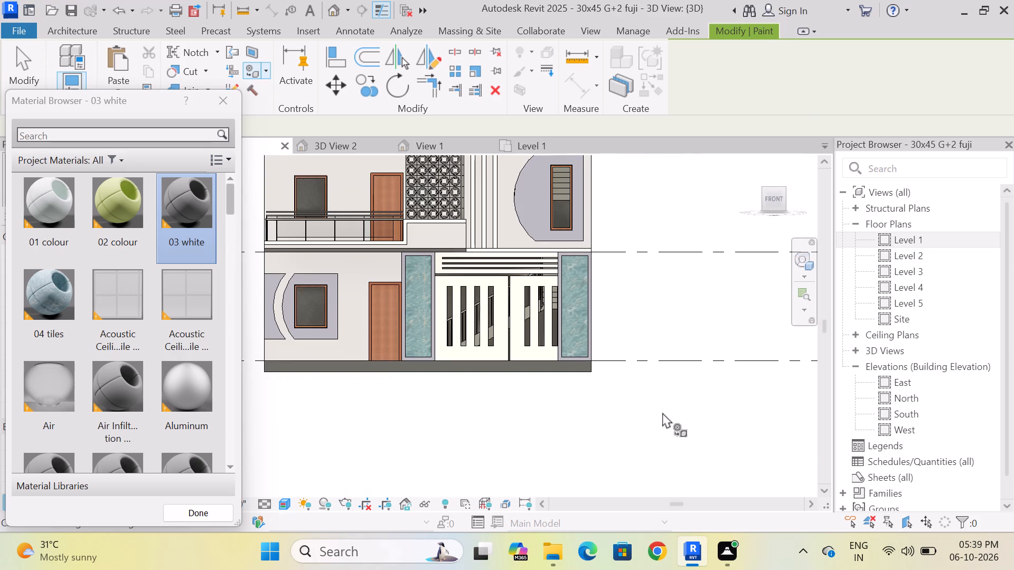
{"action": "scroll", "coordinate": [662, 412], "scroll_direction": "down", "scroll_amount": 2}
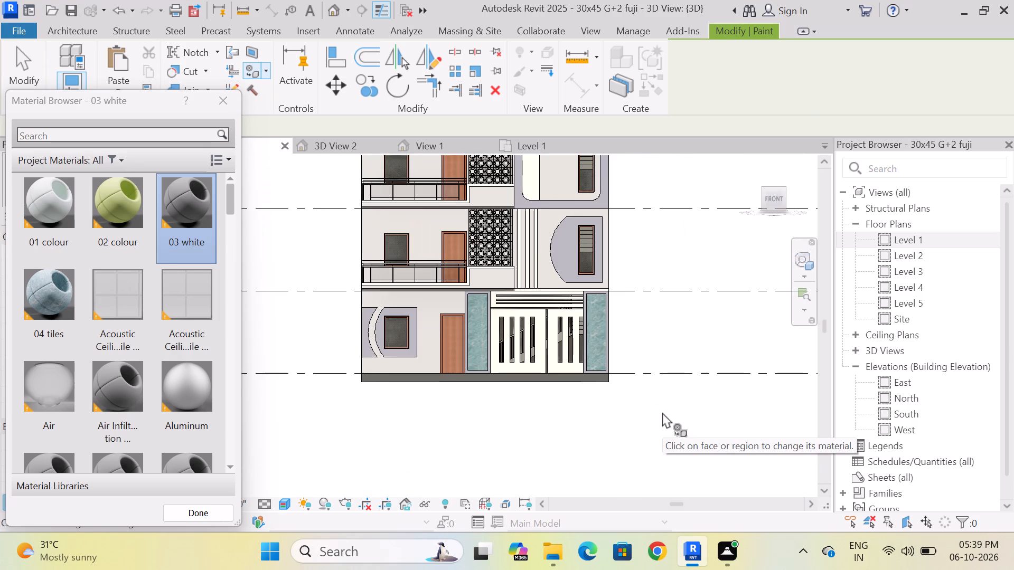
Paint the front face of the plinth along the building's base with 03 white and end painting.
{"action": "scroll", "coordinate": [456, 389], "scroll_direction": "up", "scroll_amount": 3}
{"action": "scroll", "coordinate": [401, 373], "scroll_direction": "up", "scroll_amount": 4}
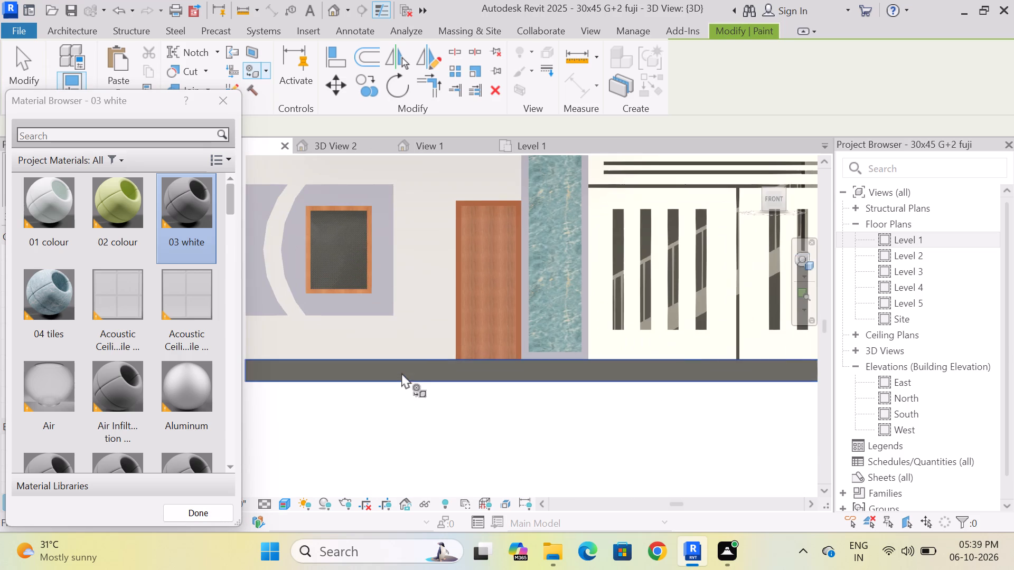
{"action": "left_click", "coordinate": [401, 373]}
{"action": "left_click", "coordinate": [220, 101]}
Start printing the full front view and set the print raster quality to Presentation.
{"action": "scroll", "coordinate": [468, 329], "scroll_direction": "down", "scroll_amount": 4}
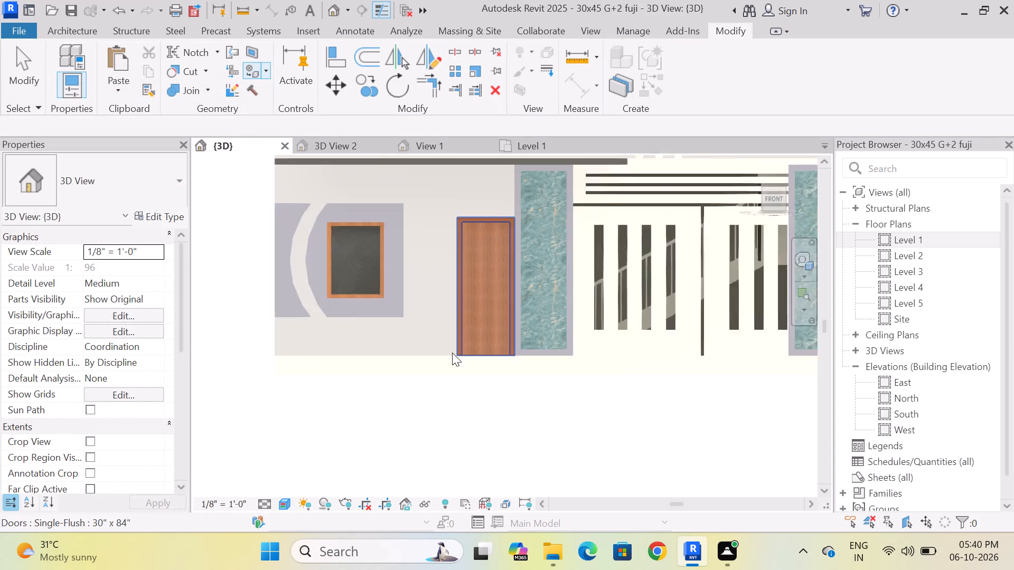
{"action": "scroll", "coordinate": [452, 353], "scroll_direction": "down", "scroll_amount": 6}
{"action": "scroll", "coordinate": [485, 383], "scroll_direction": "down", "scroll_amount": 3}
{"action": "scroll", "coordinate": [546, 349], "scroll_direction": "up", "scroll_amount": 3}
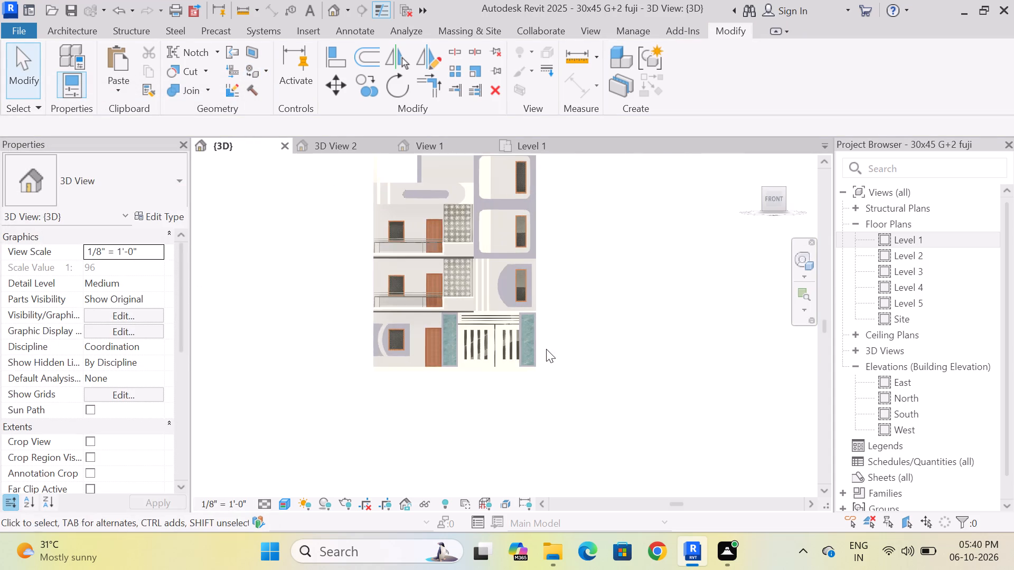
{"action": "scroll", "coordinate": [526, 403], "scroll_direction": "down", "scroll_amount": 2}
{"action": "scroll", "coordinate": [526, 403], "scroll_direction": "up", "scroll_amount": 1}
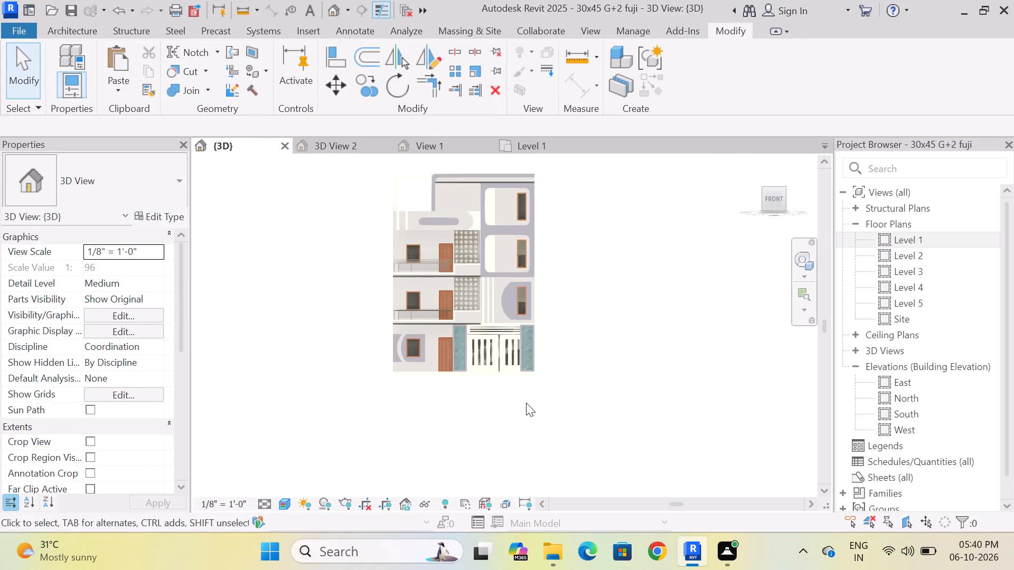
{"action": "scroll", "coordinate": [526, 403], "scroll_direction": "down", "scroll_amount": 1}
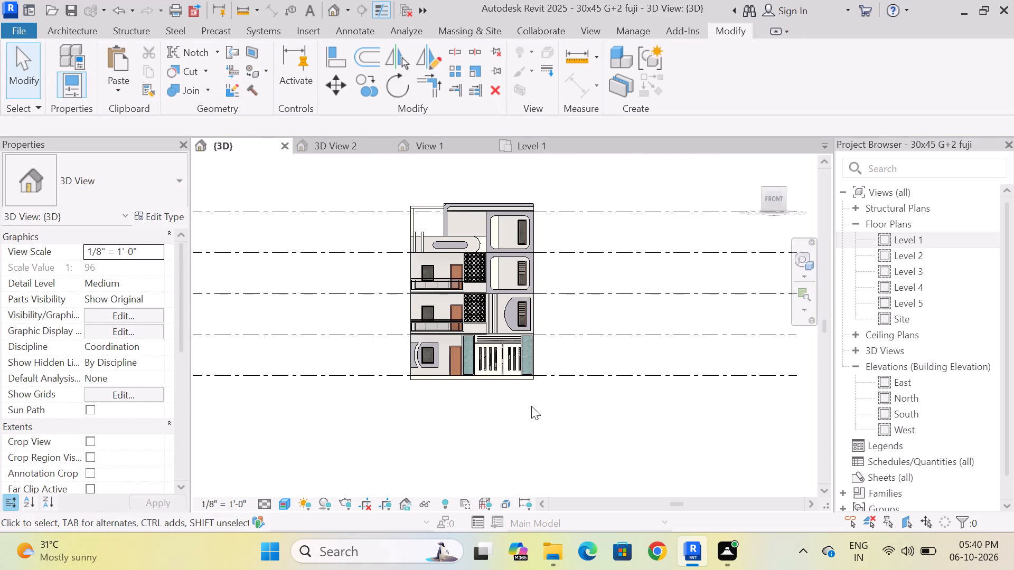
{"action": "key", "text": "ctrl+p"}
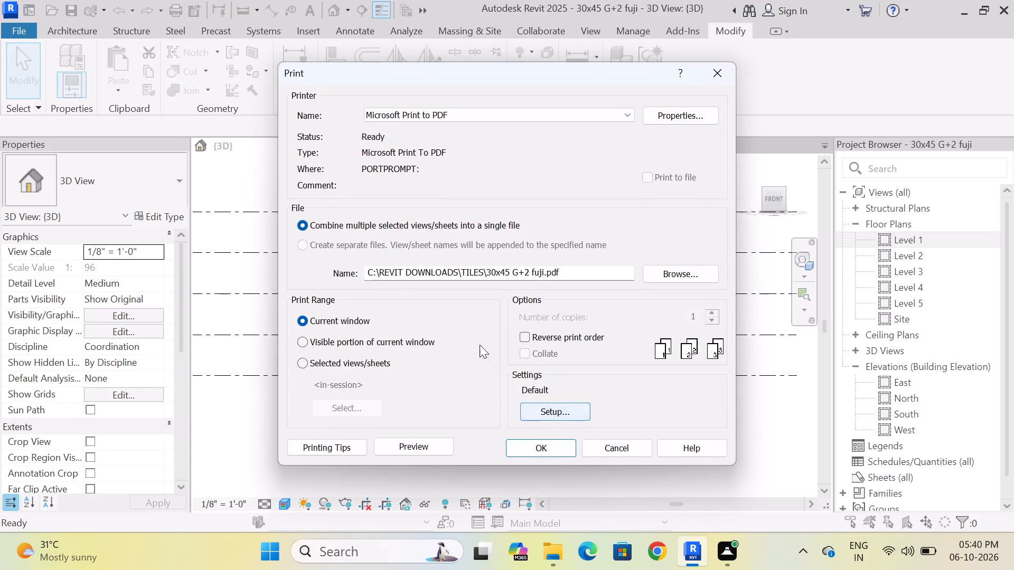
{"action": "scroll", "coordinate": [402, 289], "scroll_direction": "down", "scroll_amount": 2}
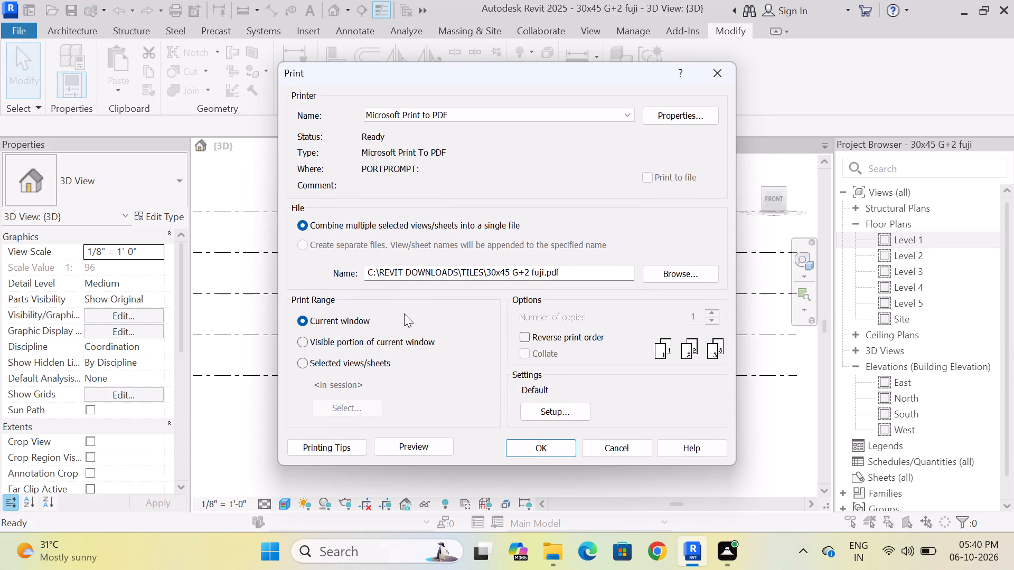
{"action": "left_click", "coordinate": [558, 410]}
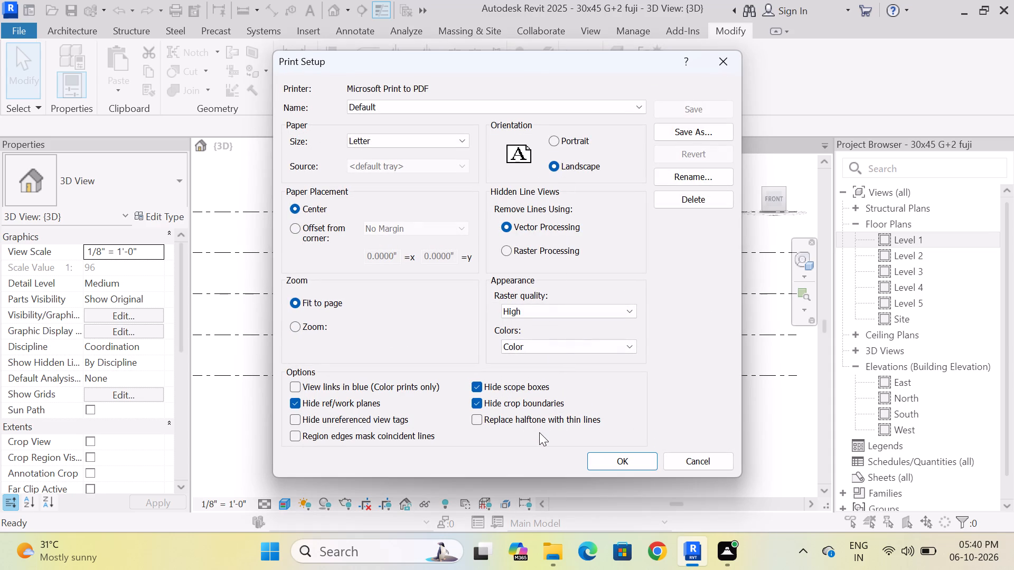
{"action": "left_click", "coordinate": [602, 310]}
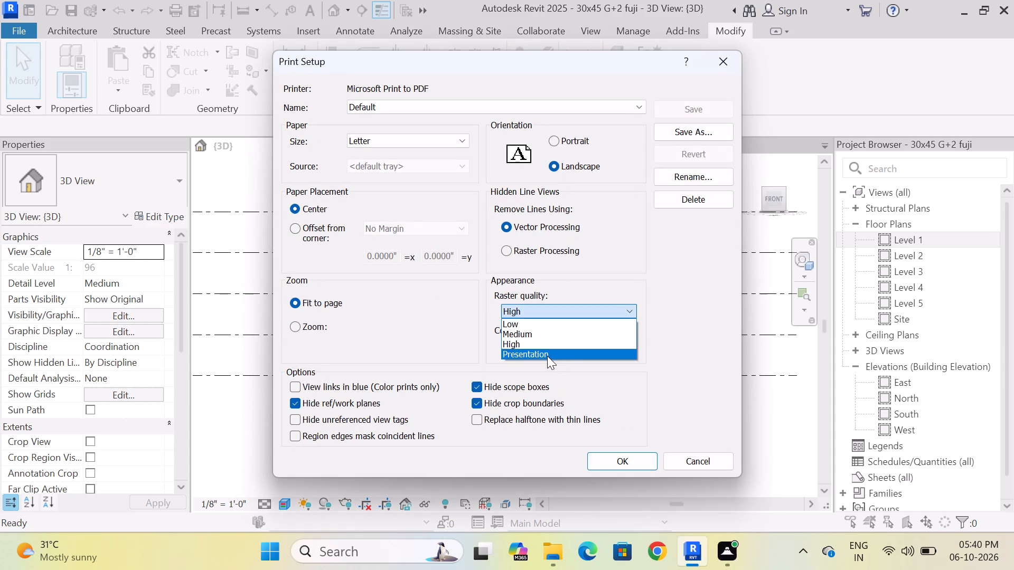
{"action": "left_click", "coordinate": [547, 356]}
{"action": "left_click", "coordinate": [615, 465]}
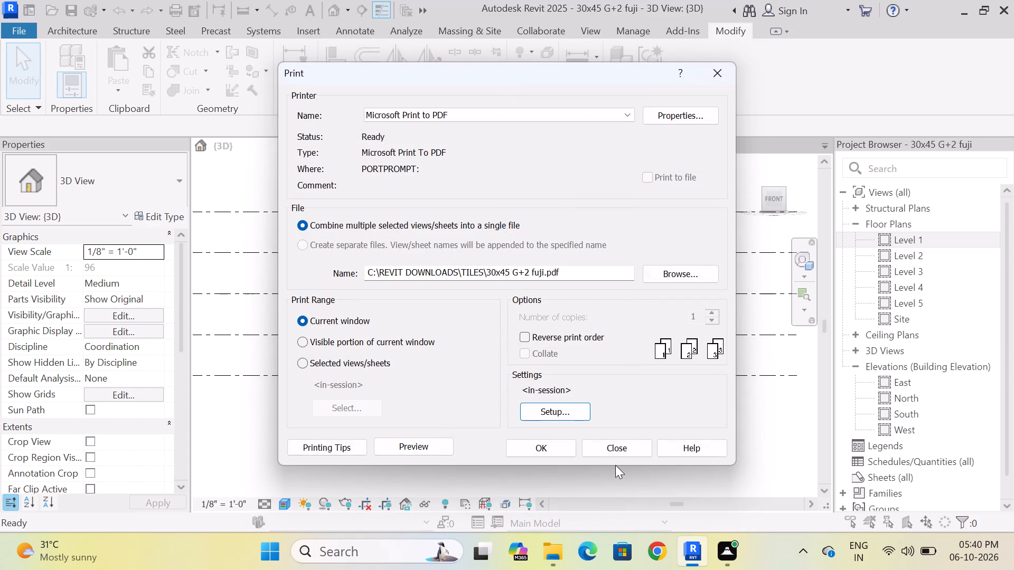
Print the current window to a PDF on the Desktop named "fuji 1".
{"action": "left_click", "coordinate": [555, 447]}
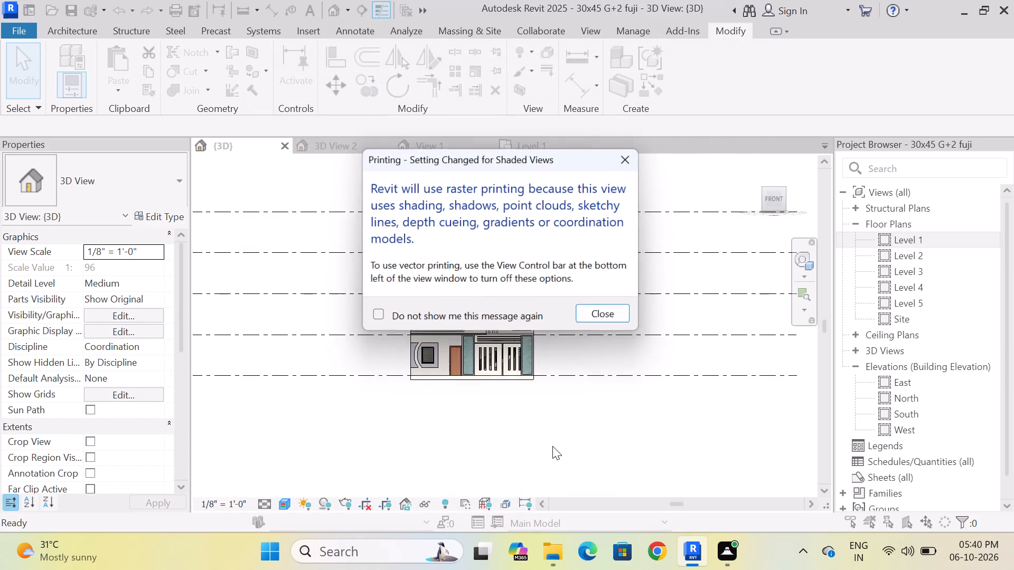
{"action": "left_click", "coordinate": [594, 312]}
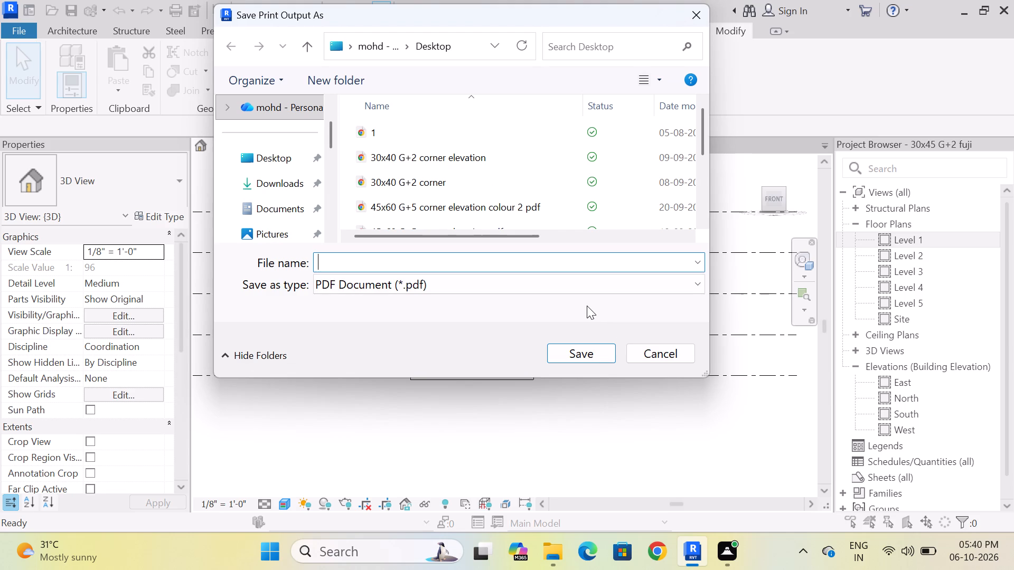
{"action": "type", "text": "fiji"}
{"action": "key", "text": "space"}
{"action": "key", "text": "BackSpace"}
{"action": "key", "text": "BackSpace"}
{"action": "key", "text": "BackSpace"}
{"action": "key", "text": "BackSpace"}
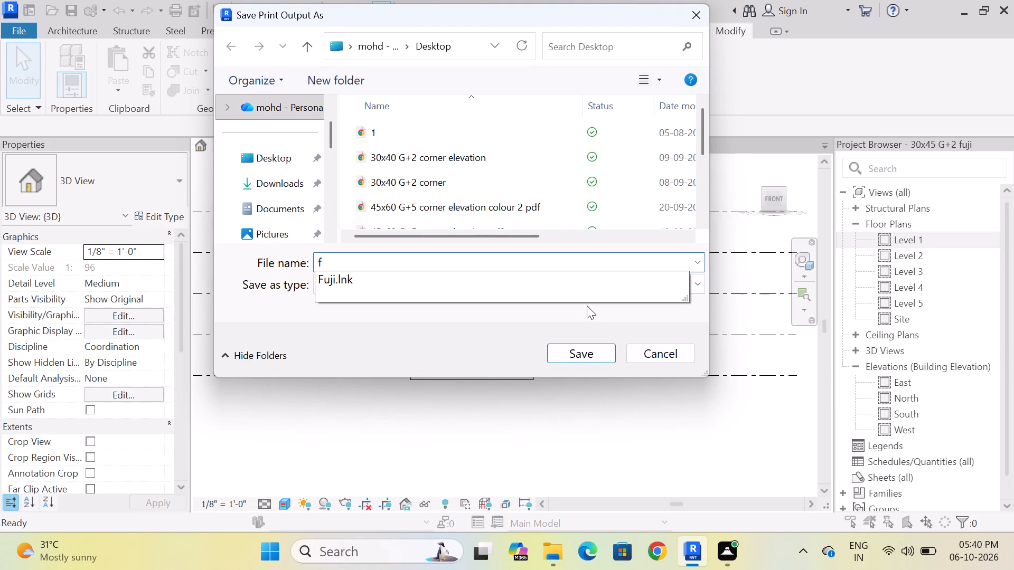
{"action": "type", "text": "uji"}
{"action": "key", "text": "space"}
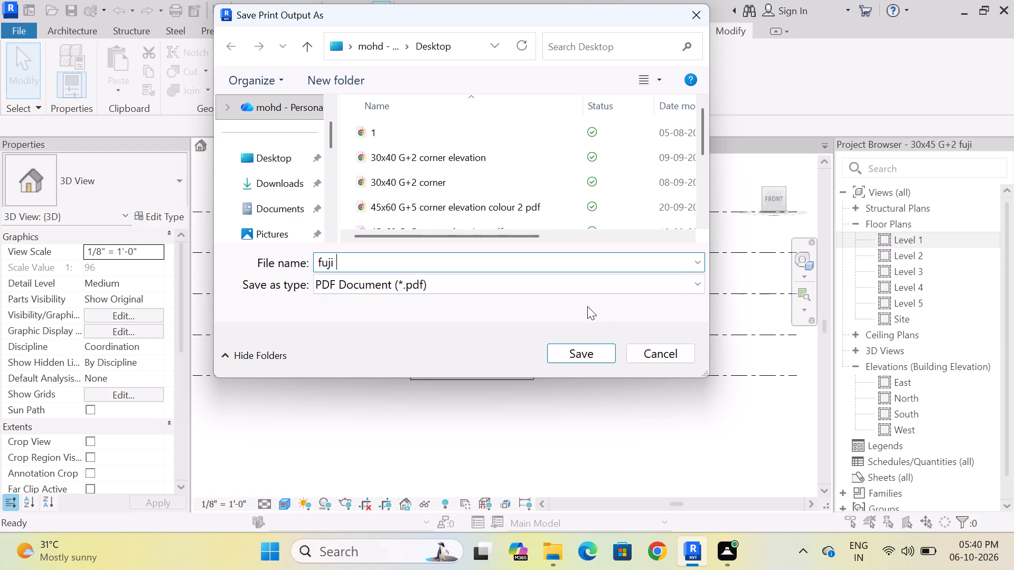
{"action": "key", "text": "1"}
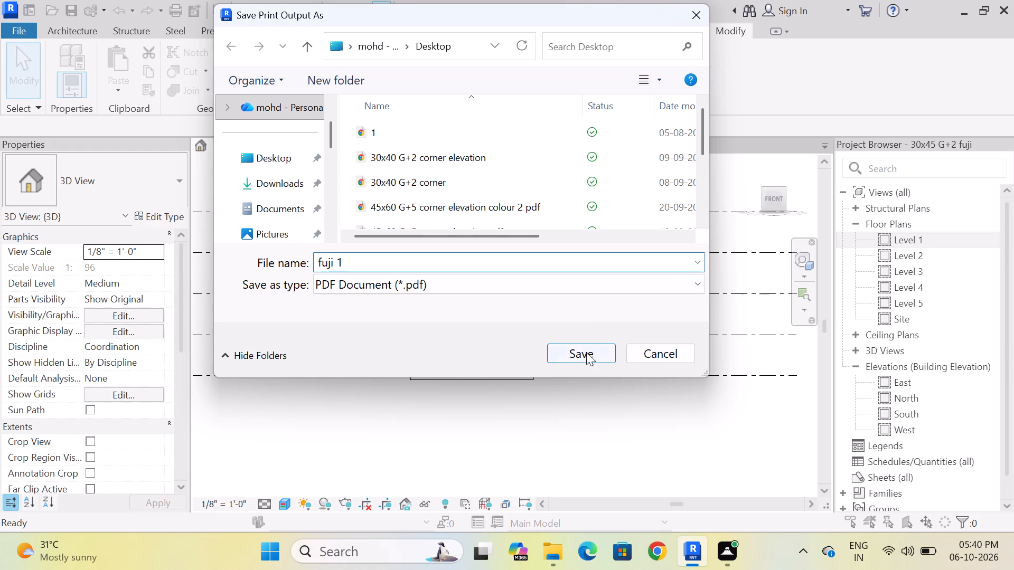
{"action": "left_click", "coordinate": [586, 352]}
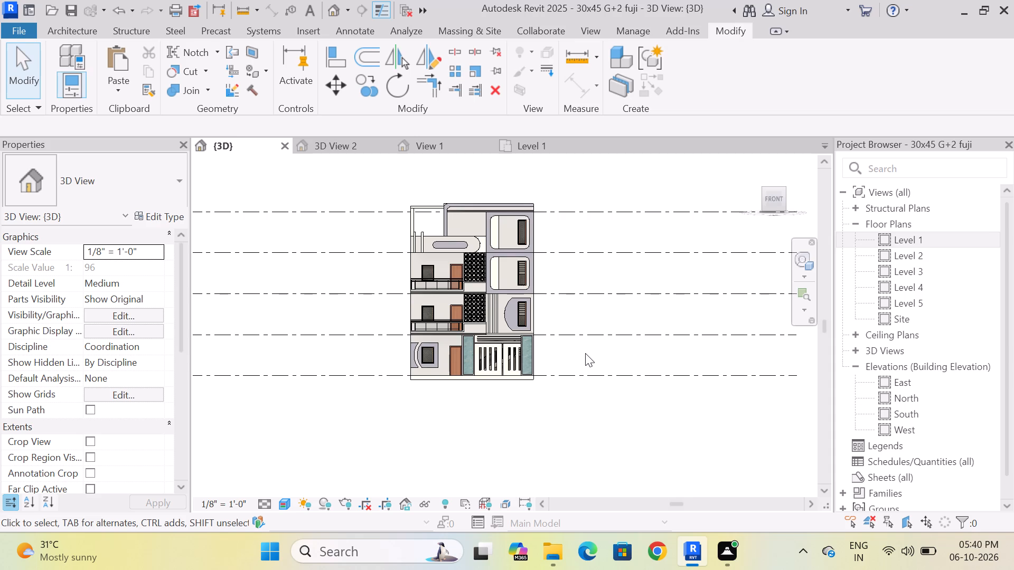
Minimize Revit to switch to File Explorer.
{"action": "left_click", "coordinate": [957, 8]}
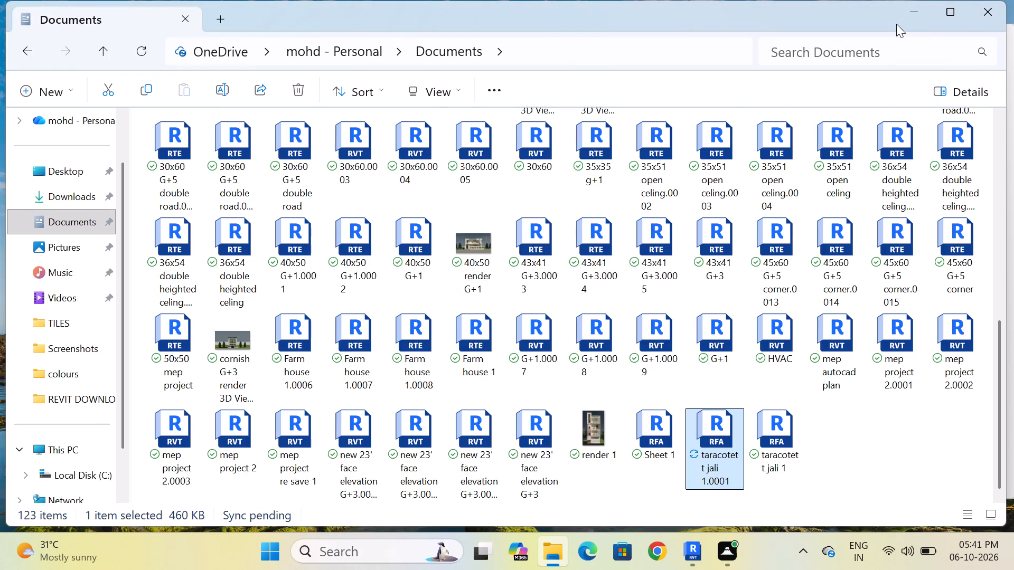
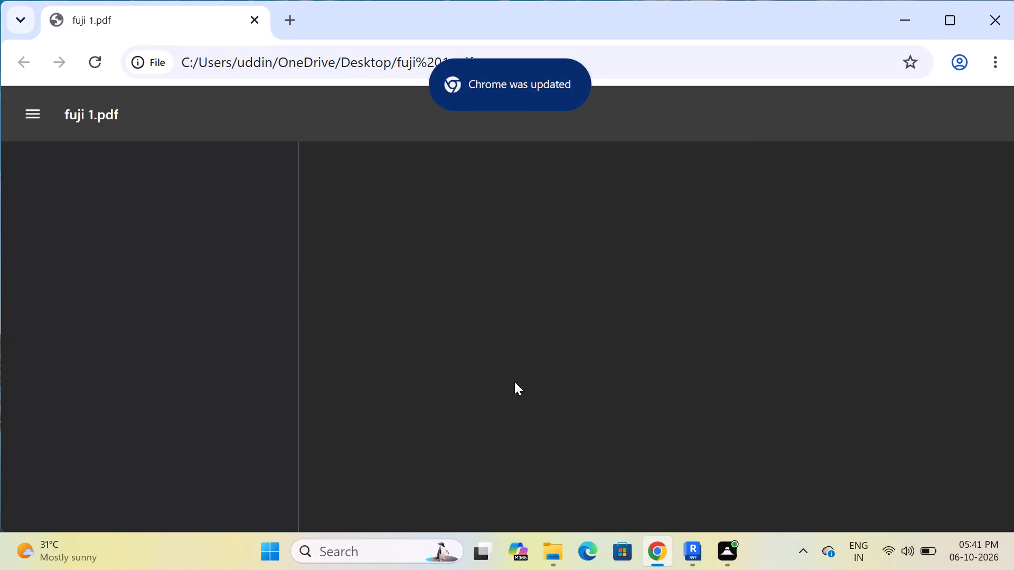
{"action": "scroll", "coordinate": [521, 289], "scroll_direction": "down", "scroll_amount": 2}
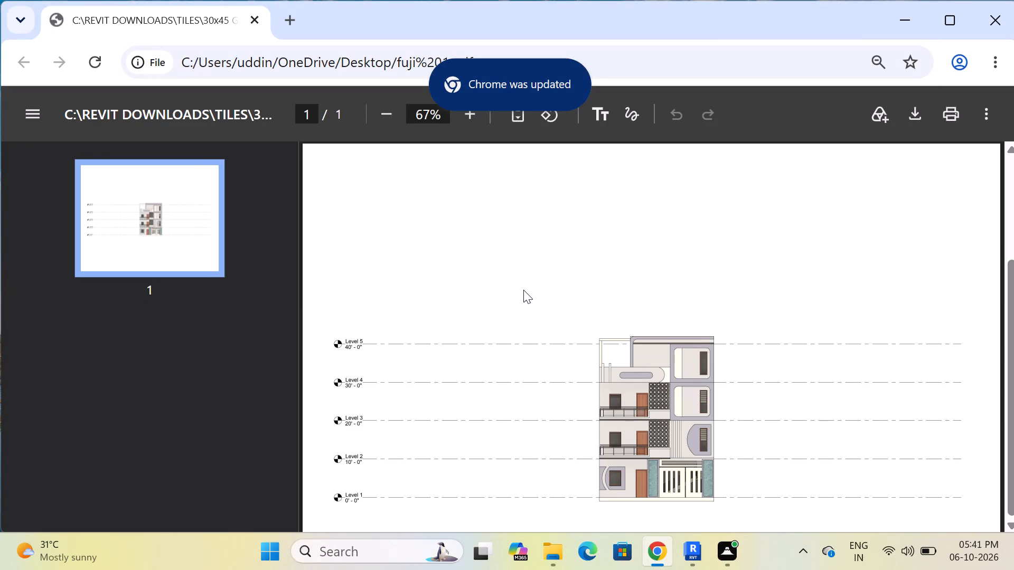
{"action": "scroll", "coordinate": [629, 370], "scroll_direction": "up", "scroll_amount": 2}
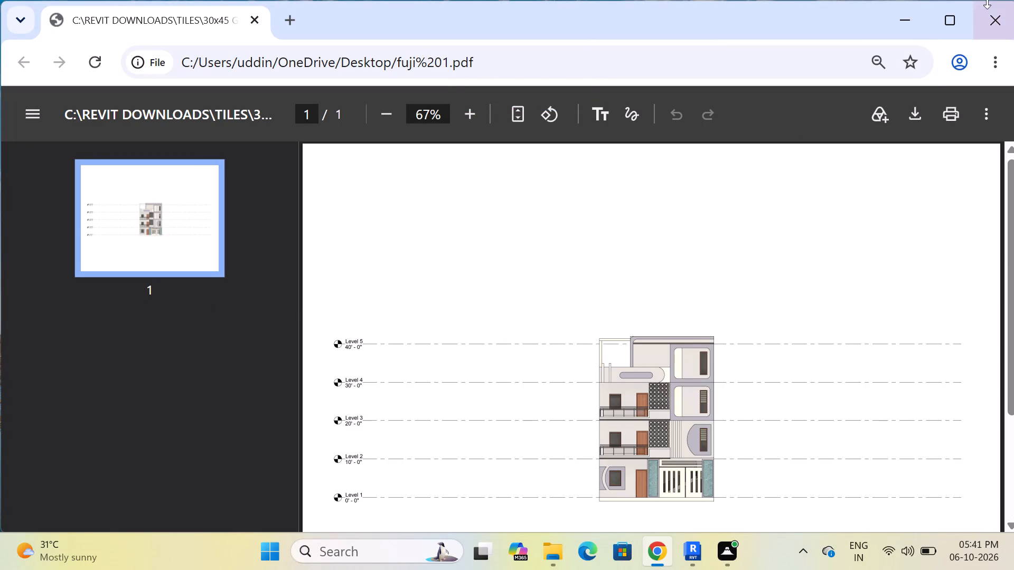
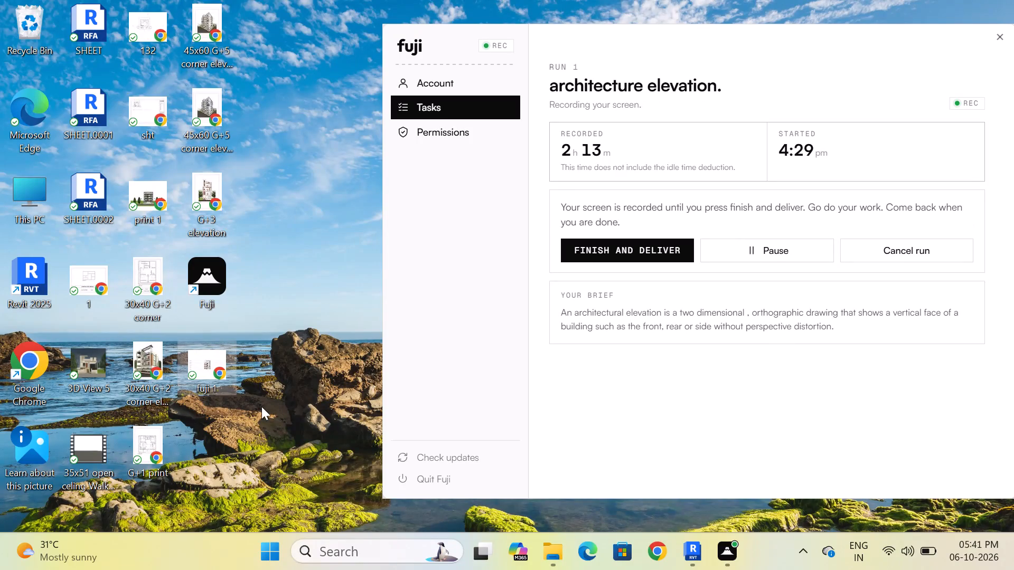
Delete the fuji 1 file from the desktop.
{"action": "left_click_drag", "start_coordinate": [267, 423], "coordinate": [257, 417]}
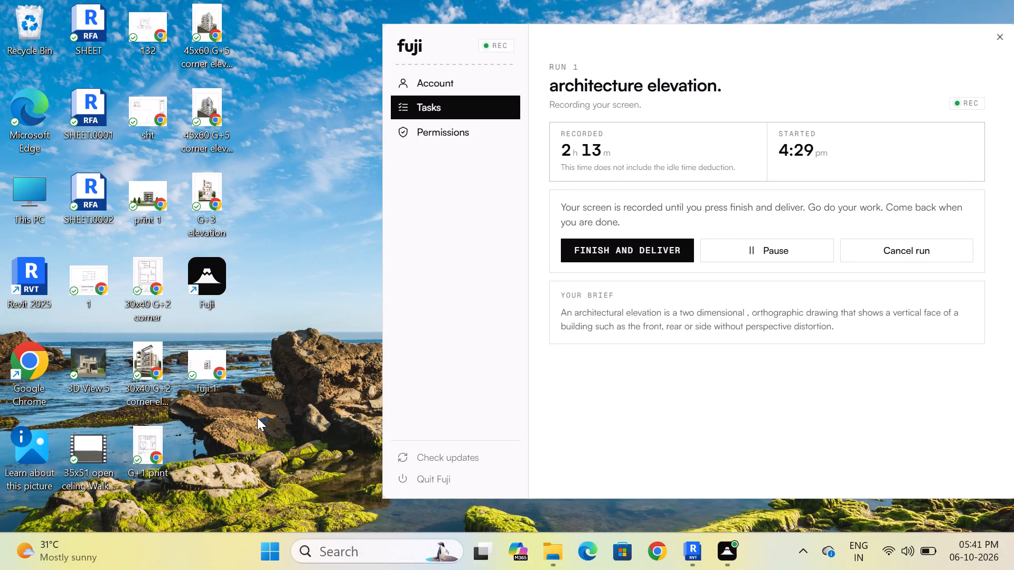
{"action": "left_click_drag", "start_coordinate": [257, 417], "coordinate": [183, 327]}
{"action": "key", "text": "Delete"}
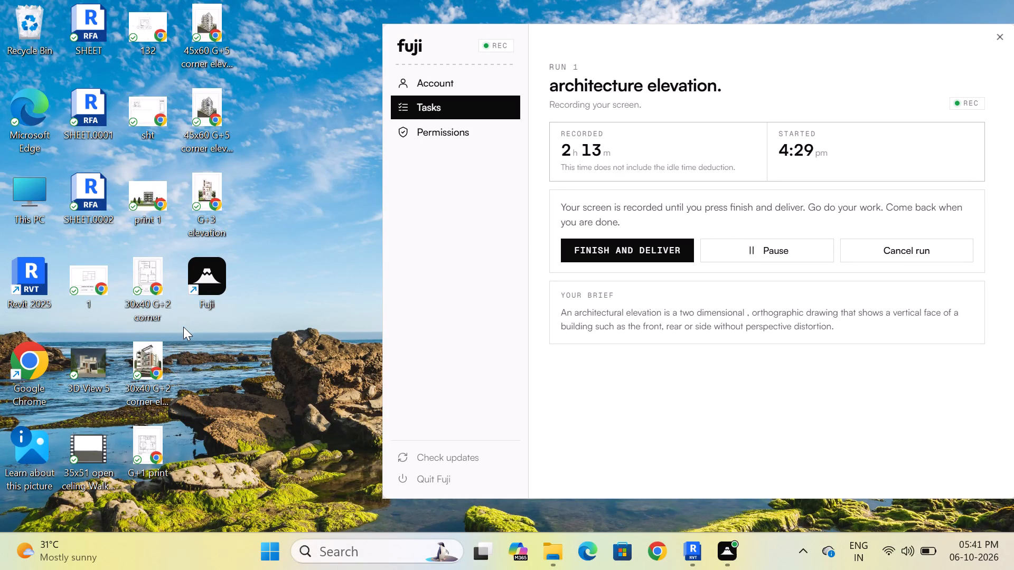
Switch to Revit and place a perspective camera on the Level 1 floor plan, in front of the building and aimed past its rear wall.
{"action": "left_click", "coordinate": [700, 558]}
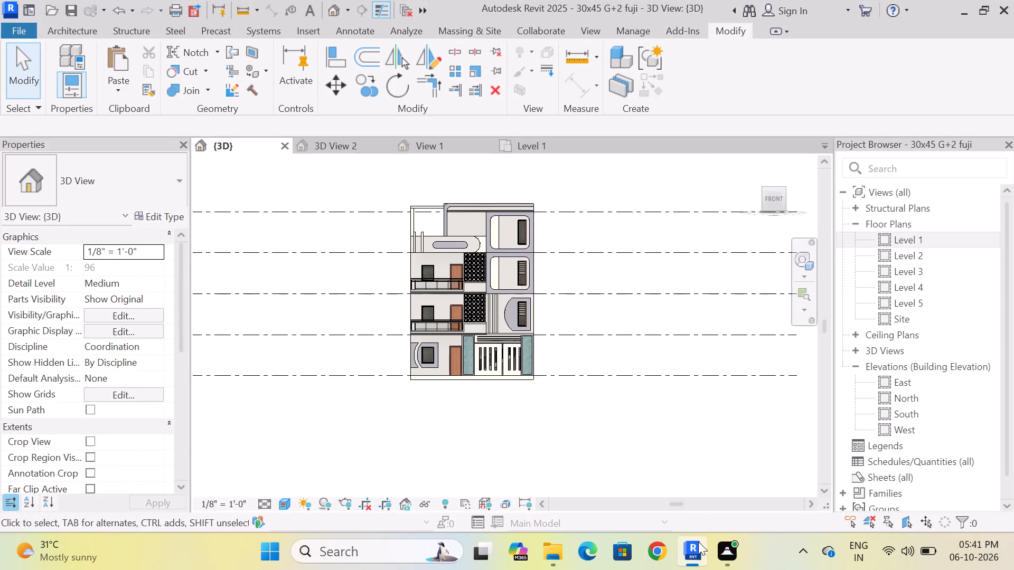
{"action": "double_click", "coordinate": [905, 239]}
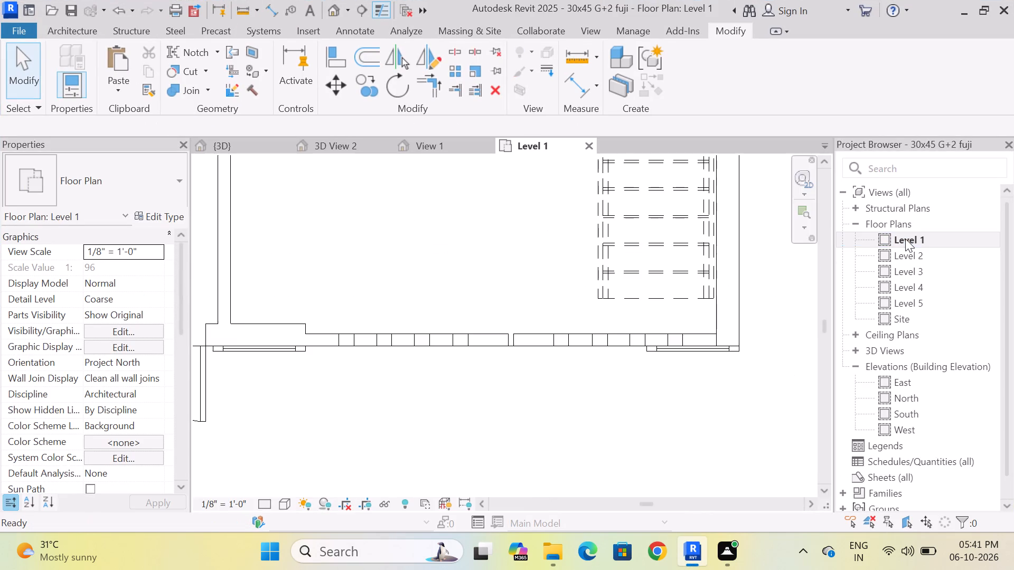
{"action": "scroll", "coordinate": [441, 398], "scroll_direction": "down", "scroll_amount": 20}
{"action": "scroll", "coordinate": [441, 398], "scroll_direction": "down", "scroll_amount": 2}
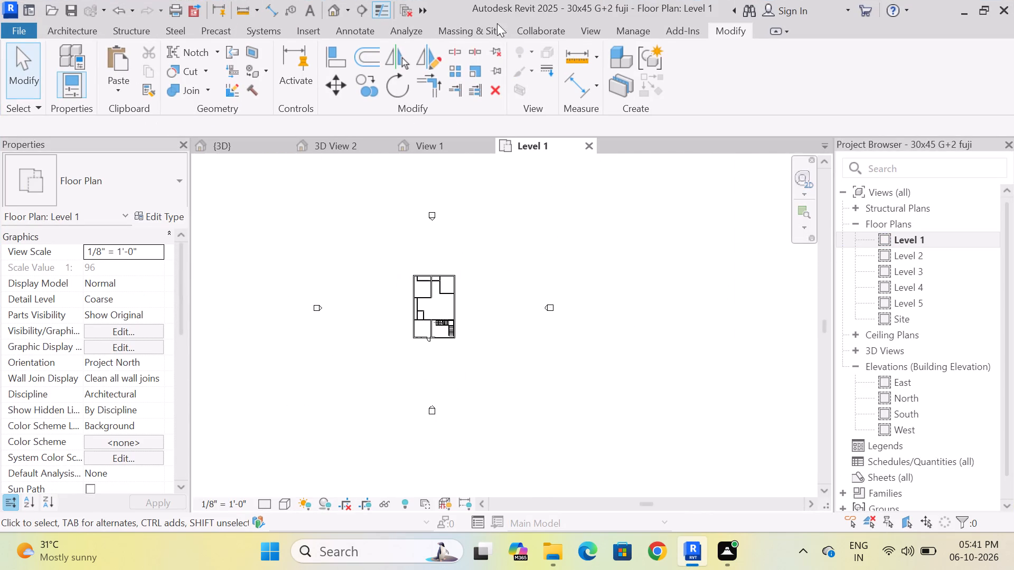
{"action": "left_click", "coordinate": [73, 33]}
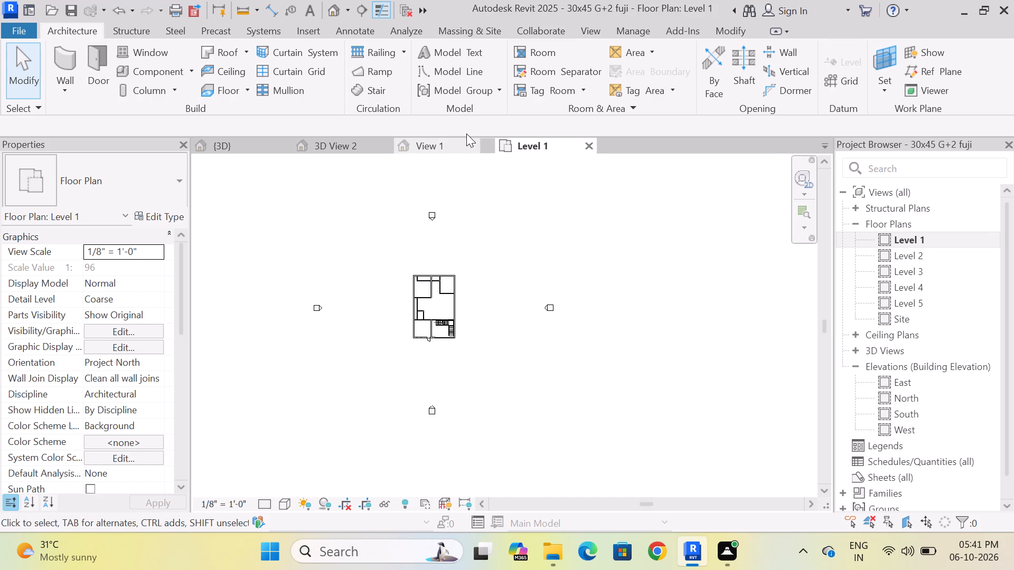
{"action": "left_click", "coordinate": [594, 26]}
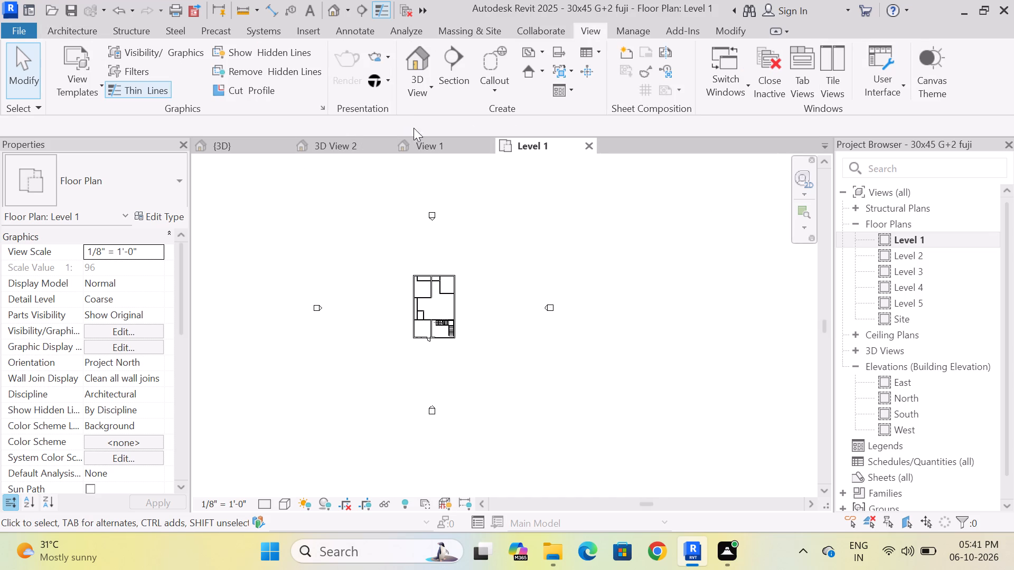
{"action": "left_click", "coordinate": [427, 84]}
{"action": "left_click", "coordinate": [434, 150]}
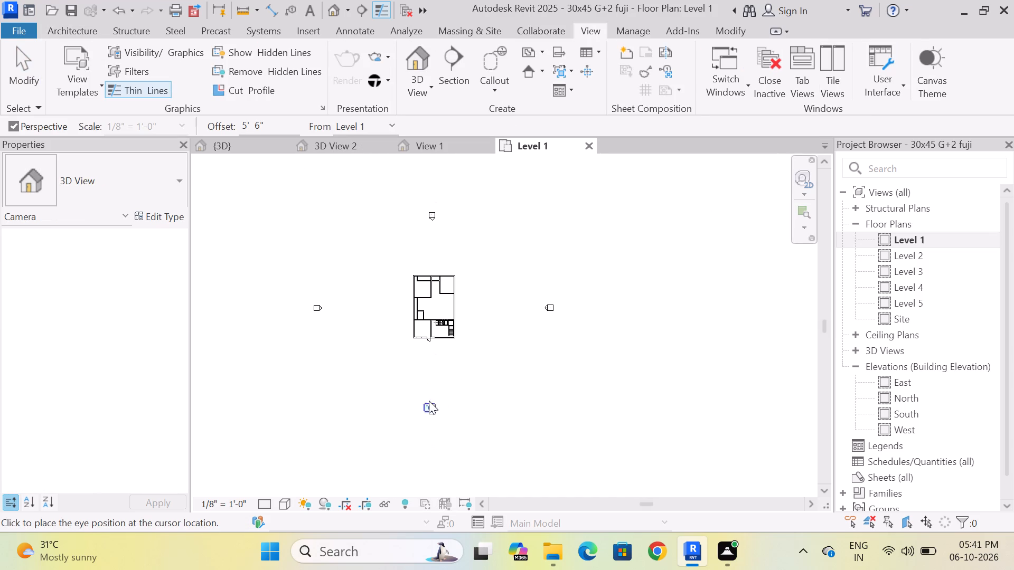
{"action": "scroll", "coordinate": [429, 399], "scroll_direction": "up", "scroll_amount": 2}
{"action": "left_click", "coordinate": [426, 371]}
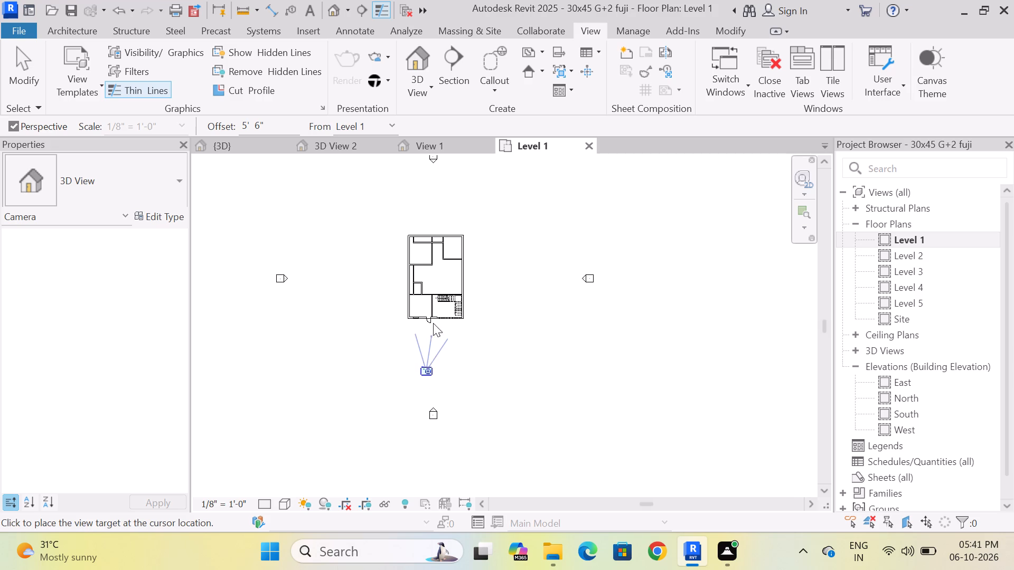
{"action": "left_click", "coordinate": [440, 212]}
Extend the new camera view's crop region upward and outward on both sides to take in the whole building facade.
{"action": "scroll", "coordinate": [485, 393], "scroll_direction": "down", "scroll_amount": 3}
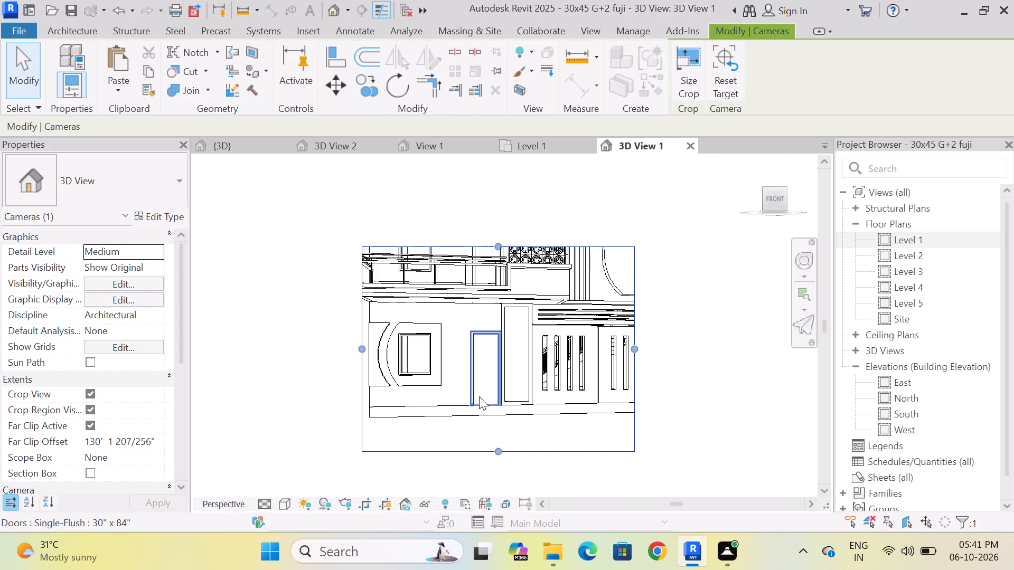
{"action": "scroll", "coordinate": [479, 396], "scroll_direction": "down", "scroll_amount": 7}
{"action": "left_click_drag", "start_coordinate": [482, 335], "coordinate": [487, 171]}
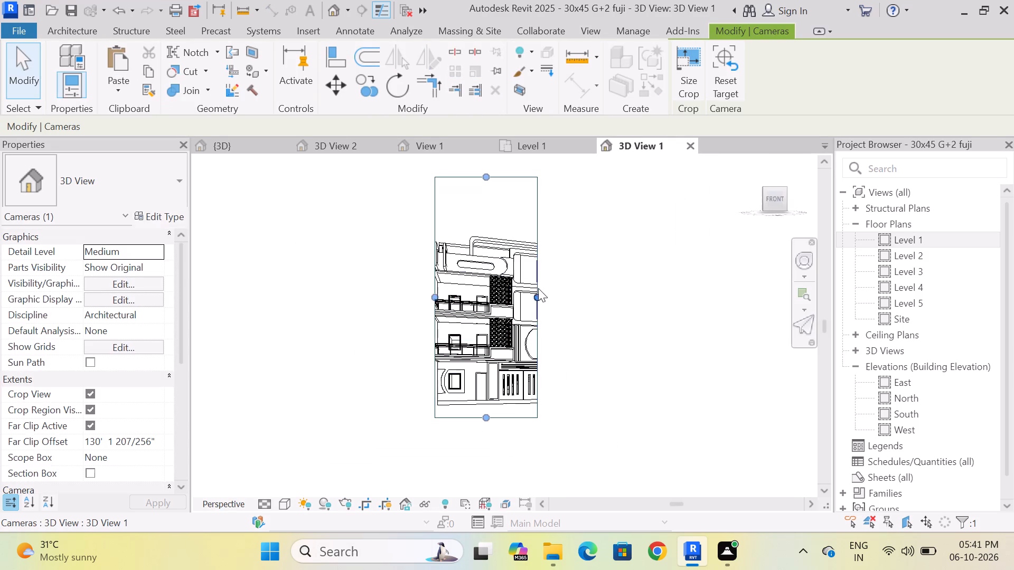
{"action": "left_click_drag", "start_coordinate": [533, 296], "coordinate": [586, 293]}
{"action": "left_click_drag", "start_coordinate": [429, 298], "coordinate": [407, 291]}
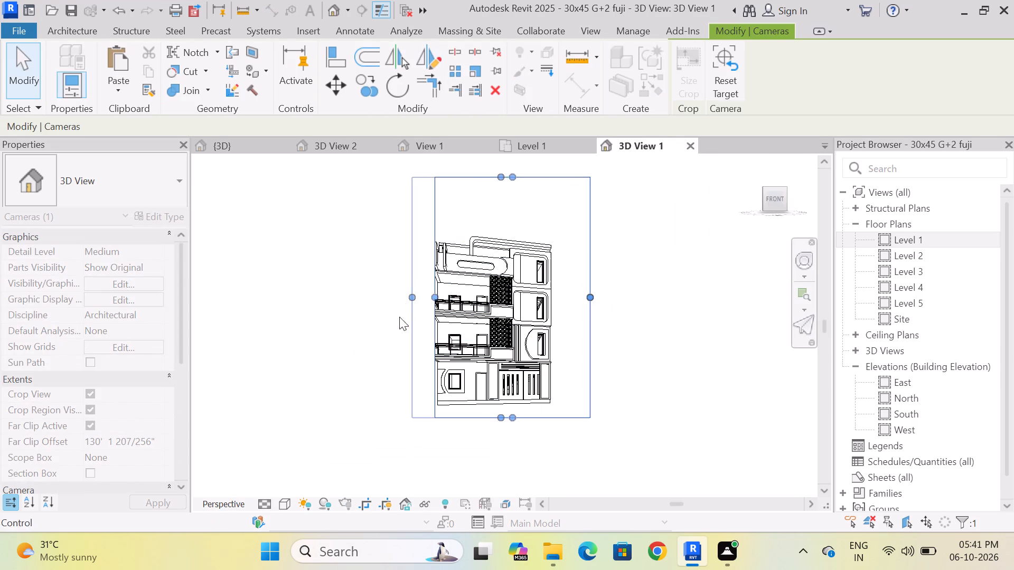
Change the camera view's visual style from line display to one showing the materials in colour.
{"action": "left_click", "coordinate": [288, 505]}
{"action": "left_click", "coordinate": [311, 483]}
Widen the camera view's crop region slightly on both sides and along the bottom for more margin around the building.
{"action": "scroll", "coordinate": [542, 439], "scroll_direction": "up", "scroll_amount": 2}
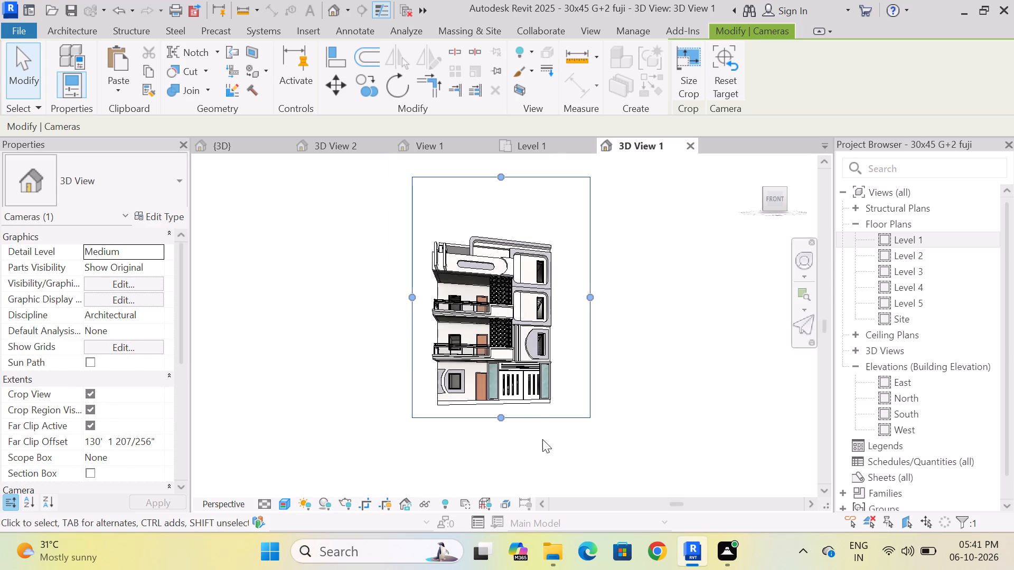
{"action": "scroll", "coordinate": [542, 439], "scroll_direction": "up", "scroll_amount": 1}
{"action": "scroll", "coordinate": [524, 473], "scroll_direction": "down", "scroll_amount": 1}
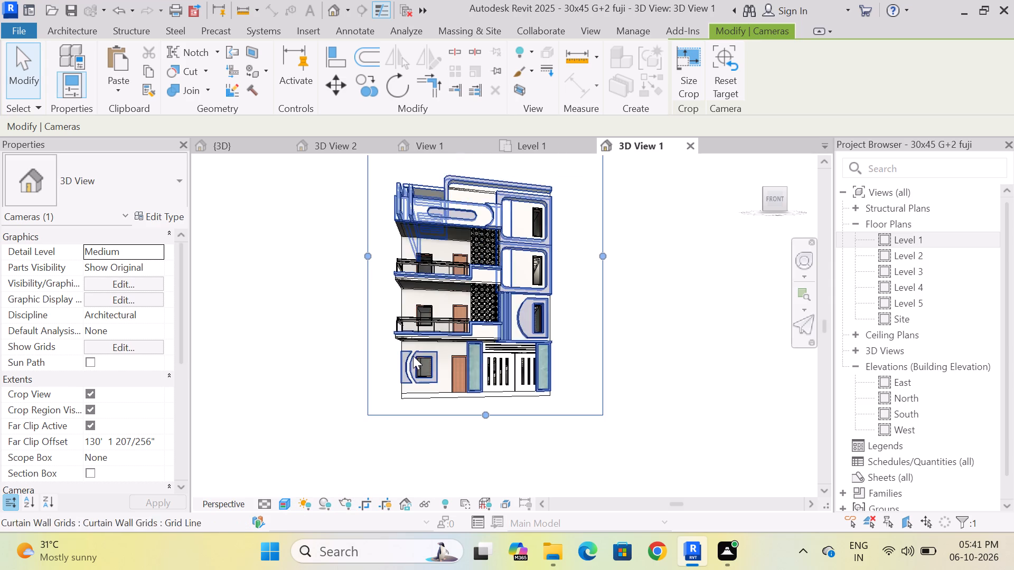
{"action": "left_click_drag", "start_coordinate": [364, 260], "coordinate": [328, 252]}
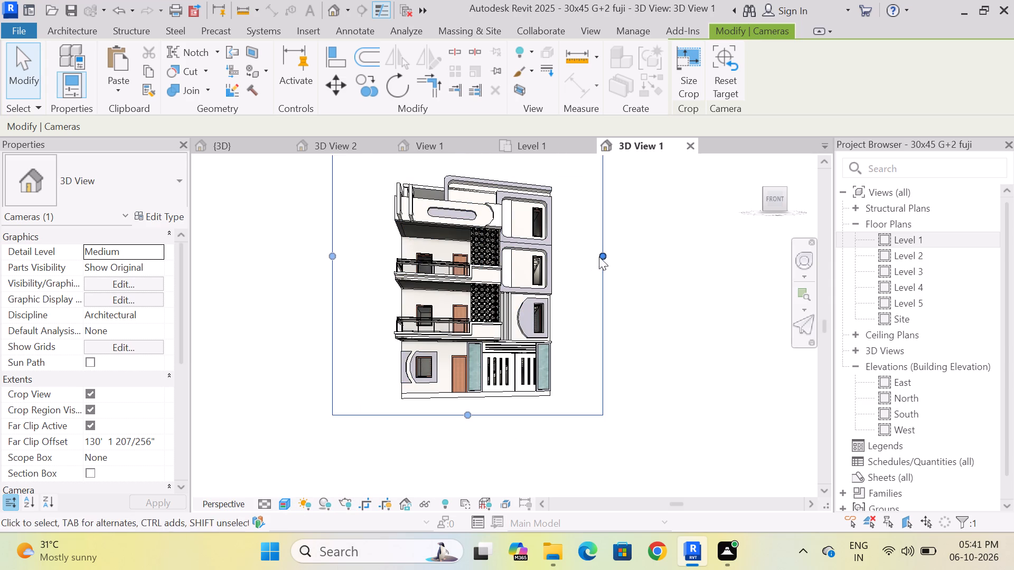
{"action": "left_click_drag", "start_coordinate": [594, 253], "coordinate": [604, 253]}
{"action": "left_click_drag", "start_coordinate": [477, 416], "coordinate": [478, 424]}
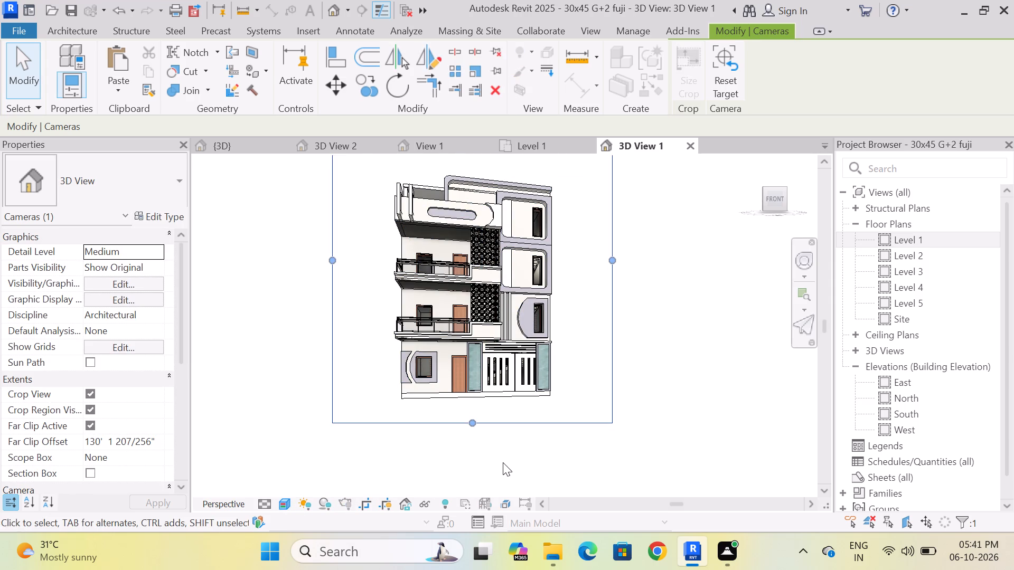
{"action": "left_click", "coordinate": [672, 369]}
{"action": "scroll", "coordinate": [662, 476], "scroll_direction": "down", "scroll_amount": 4}
{"action": "scroll", "coordinate": [589, 374], "scroll_direction": "up", "scroll_amount": 6}
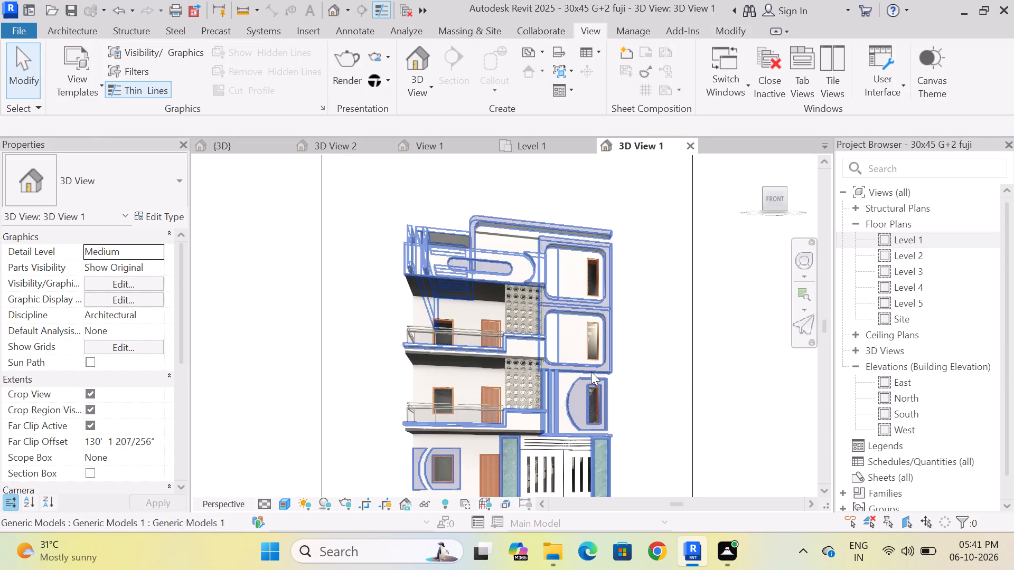
{"action": "scroll", "coordinate": [340, 244], "scroll_direction": "down", "scroll_amount": 2}
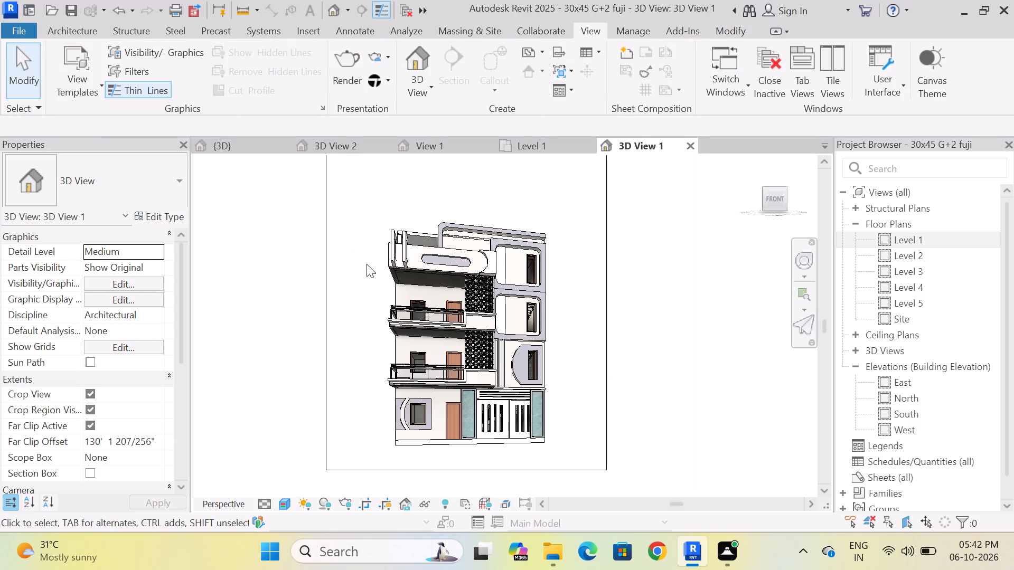
{"action": "scroll", "coordinate": [474, 326], "scroll_direction": "down", "scroll_amount": 3}
{"action": "scroll", "coordinate": [481, 383], "scroll_direction": "up", "scroll_amount": 2}
{"action": "scroll", "coordinate": [533, 413], "scroll_direction": "down", "scroll_amount": 3}
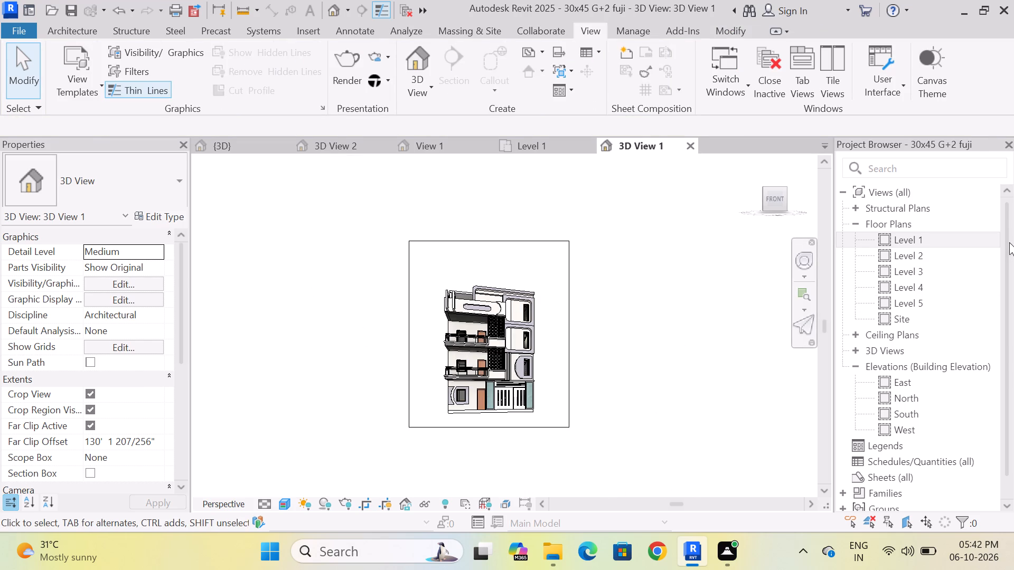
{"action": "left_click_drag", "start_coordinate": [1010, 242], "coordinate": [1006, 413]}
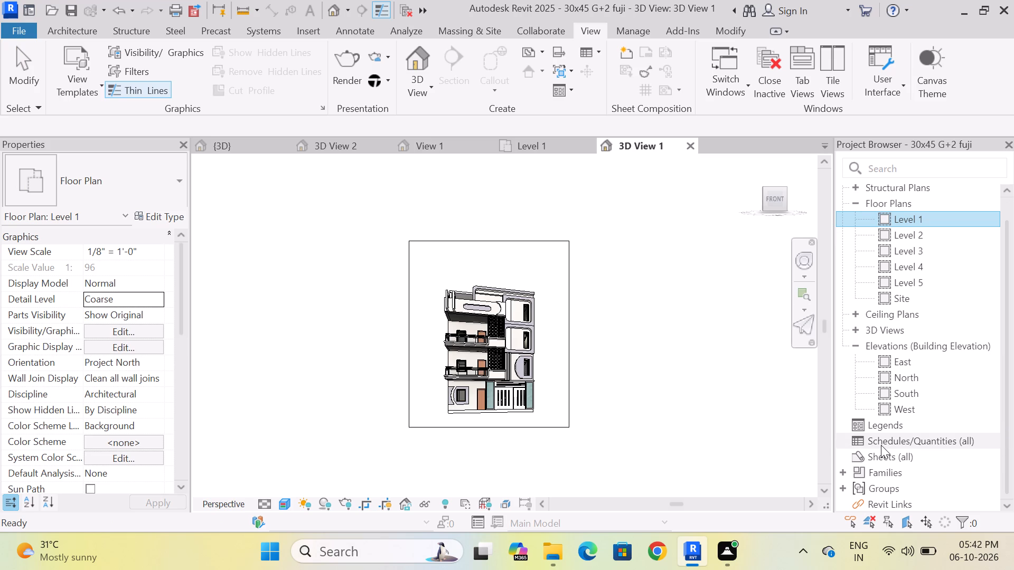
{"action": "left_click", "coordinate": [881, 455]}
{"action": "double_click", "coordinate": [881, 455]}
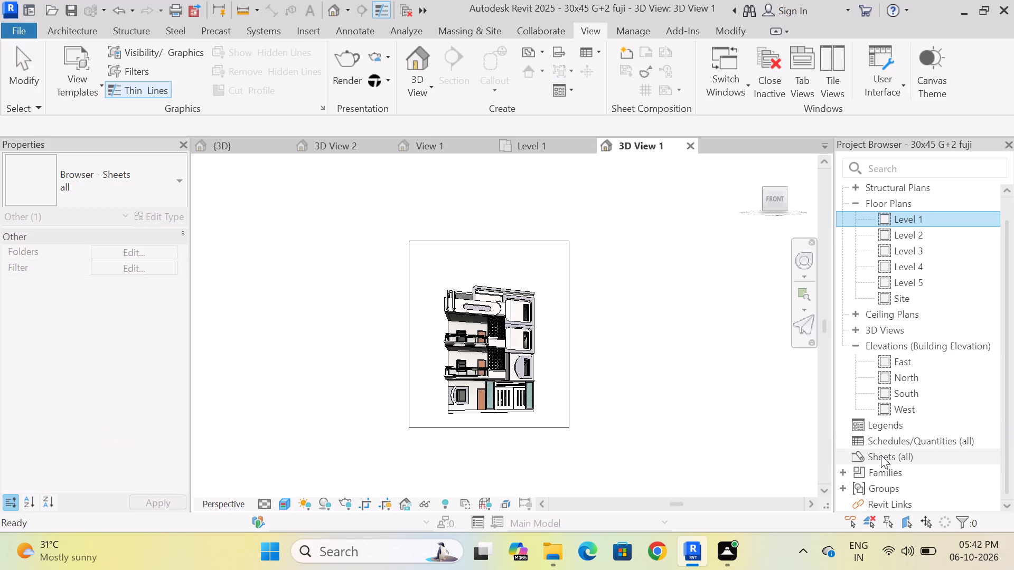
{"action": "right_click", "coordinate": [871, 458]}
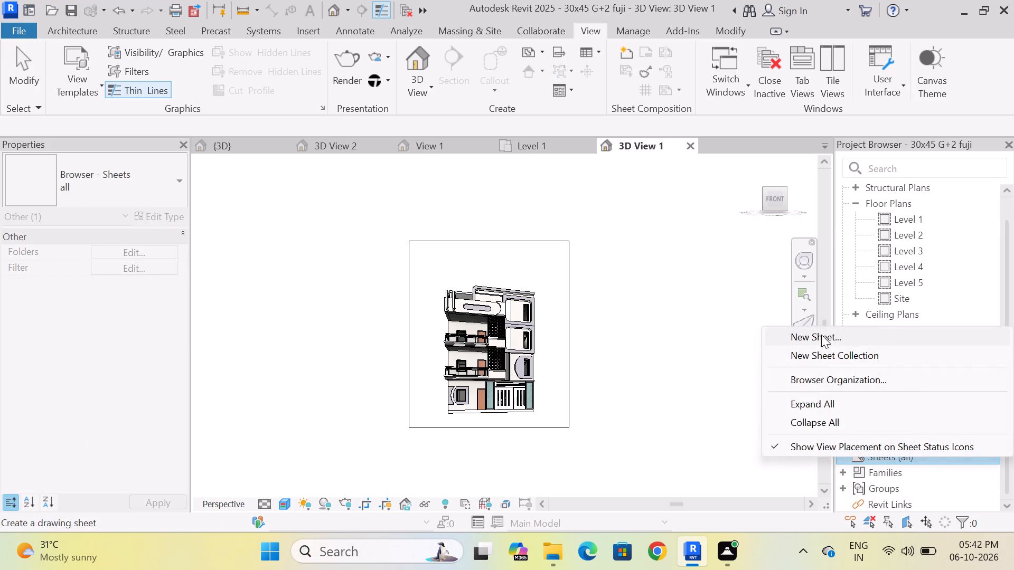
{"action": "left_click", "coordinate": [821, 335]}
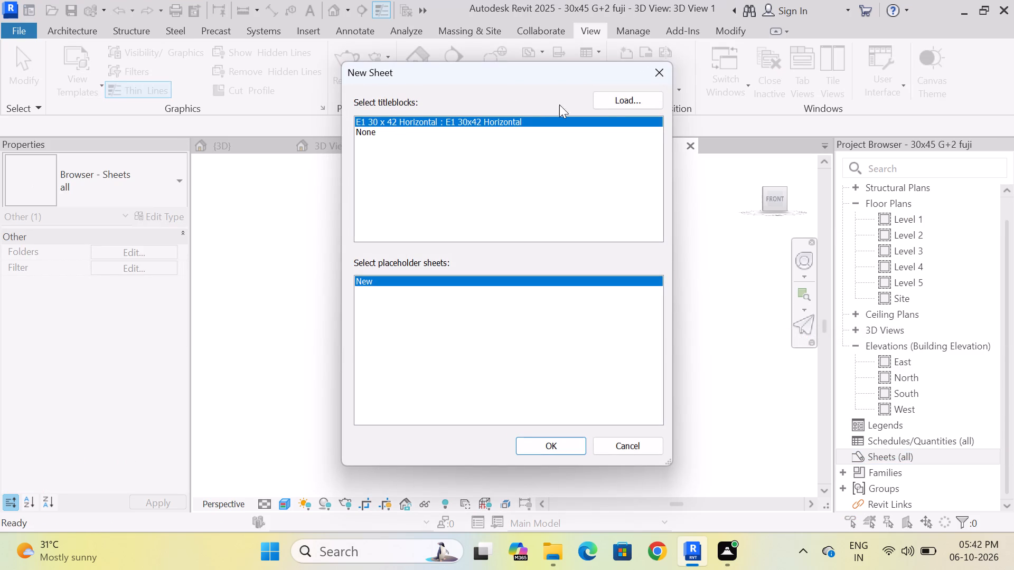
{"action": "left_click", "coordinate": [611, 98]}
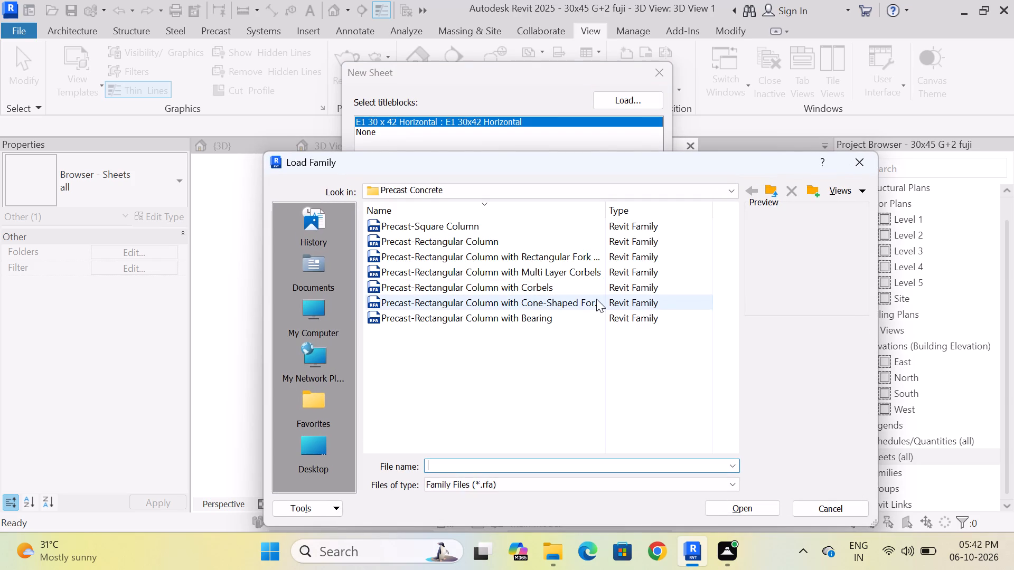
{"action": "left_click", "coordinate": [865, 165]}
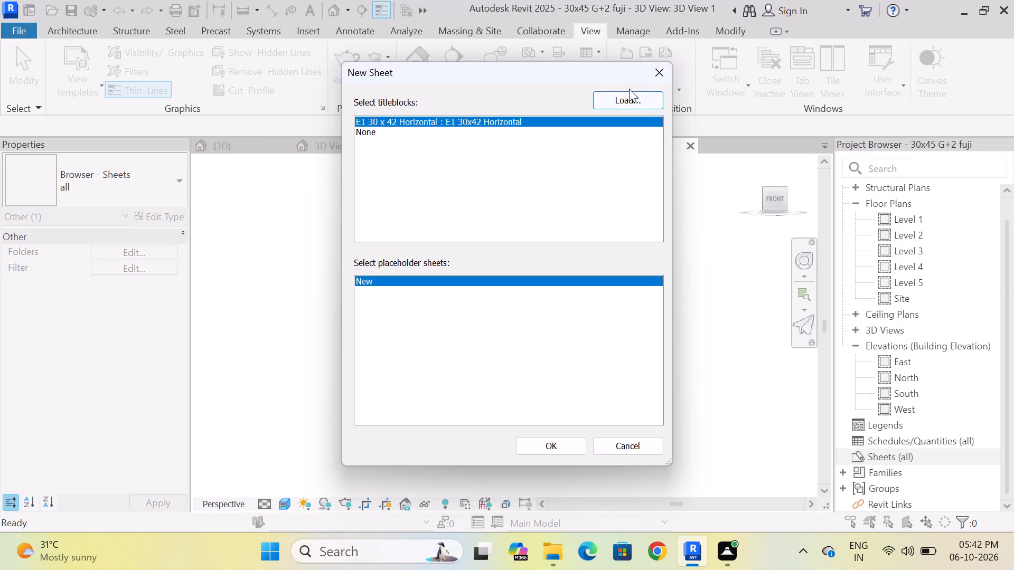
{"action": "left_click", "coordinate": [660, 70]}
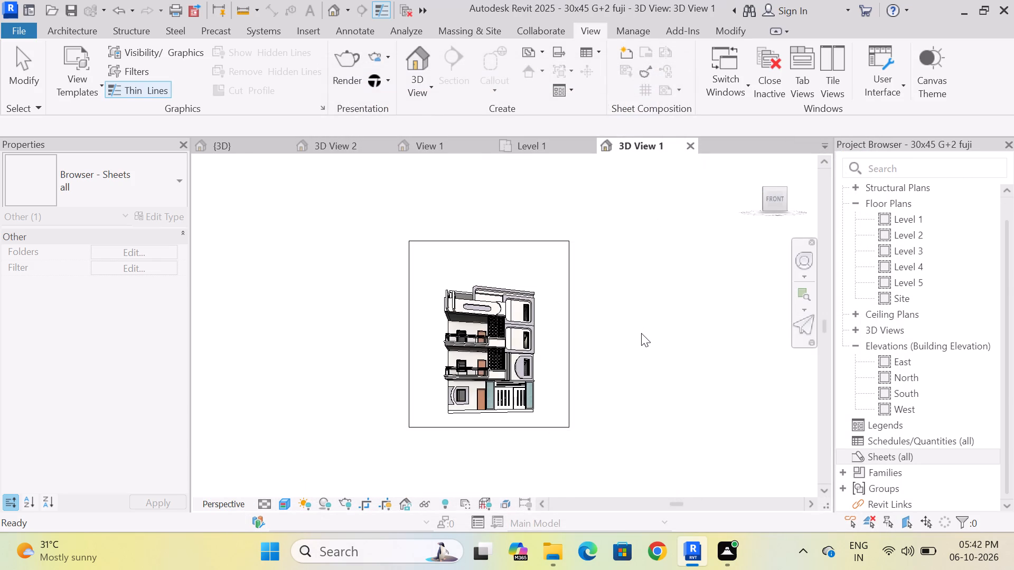
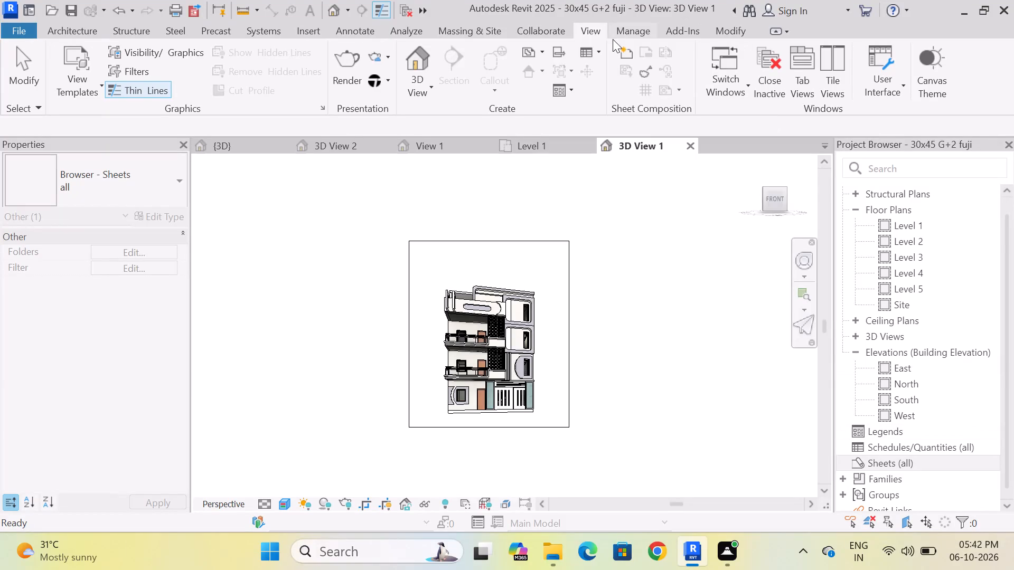
Create a new sheet using the Sheet 1 : E1 30x42 Horizontal title block, loaded from the Documents folder.
{"action": "left_click", "coordinate": [599, 48]}
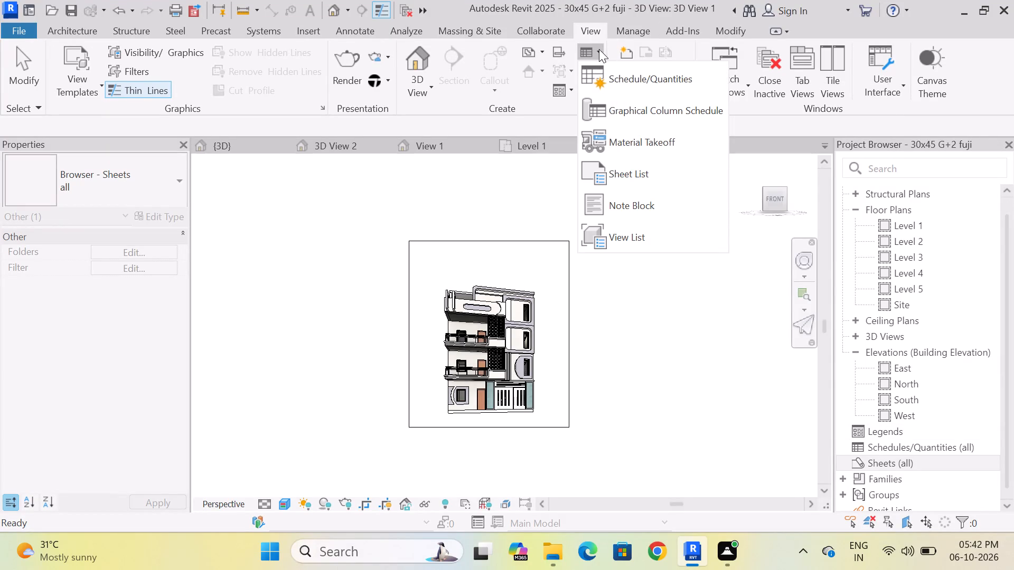
{"action": "left_click", "coordinate": [596, 48]}
{"action": "left_click", "coordinate": [632, 55]}
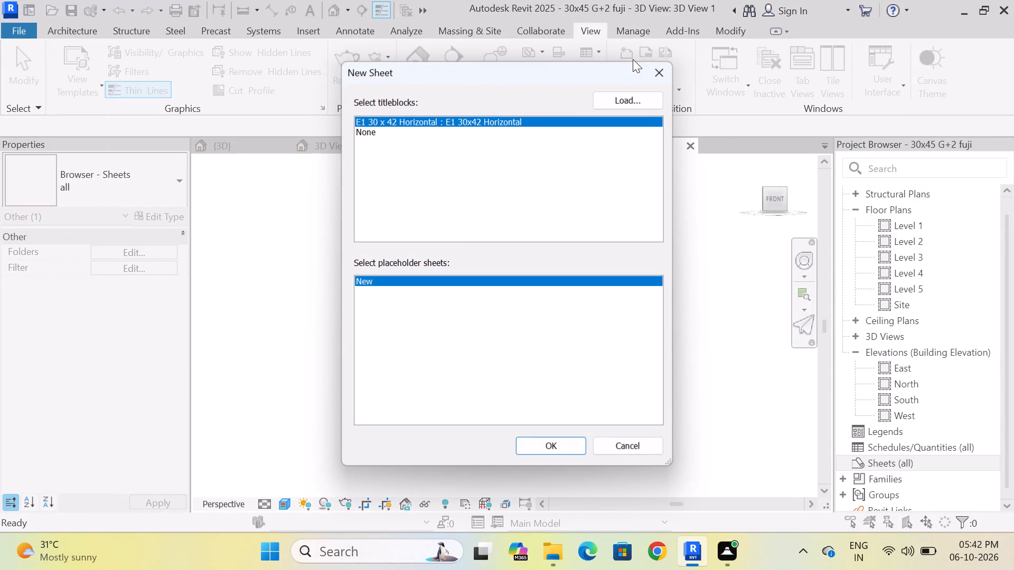
{"action": "left_click", "coordinate": [626, 97]}
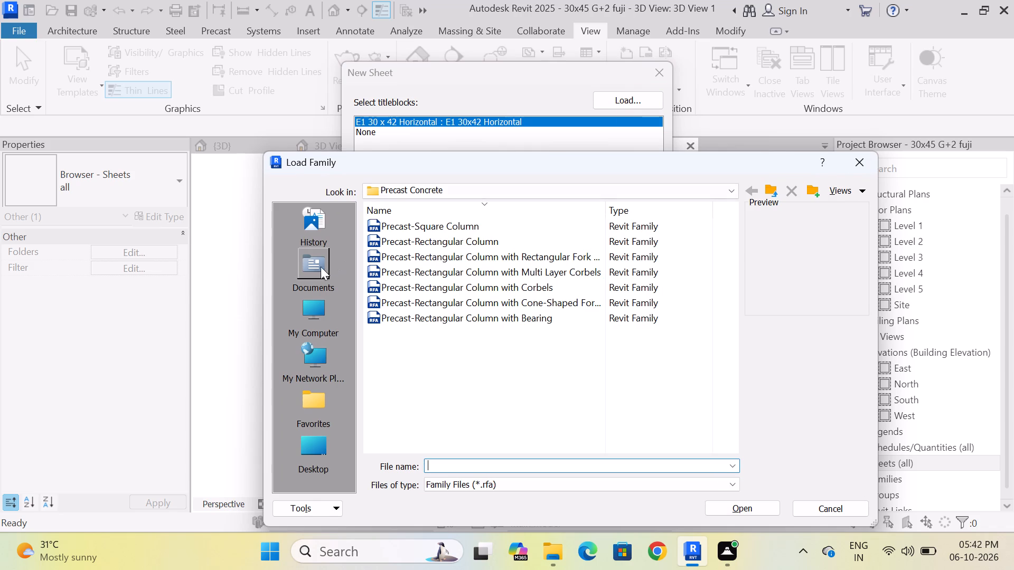
{"action": "left_click", "coordinate": [313, 268]}
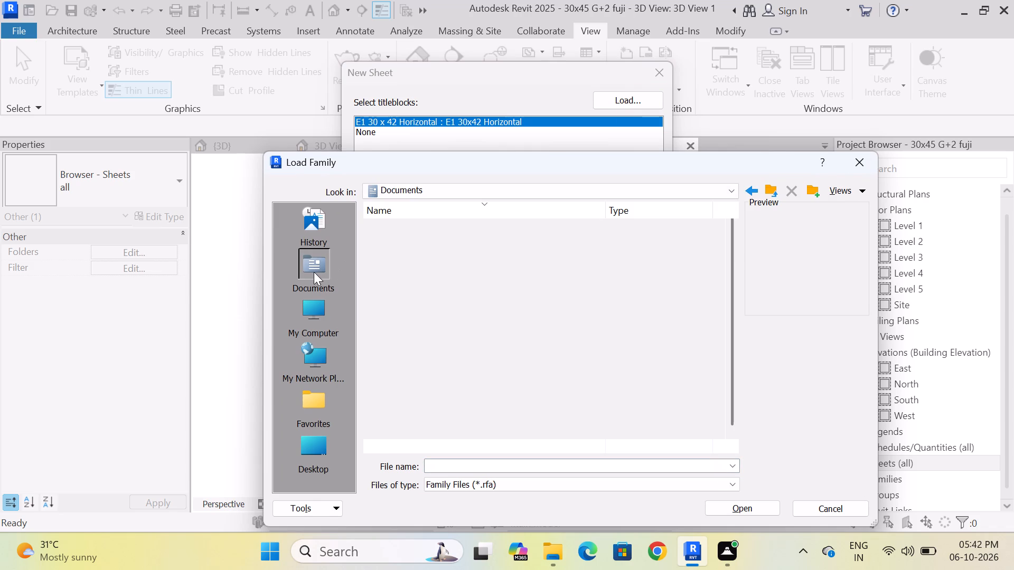
{"action": "left_click", "coordinate": [419, 255]}
{"action": "left_click", "coordinate": [768, 509]}
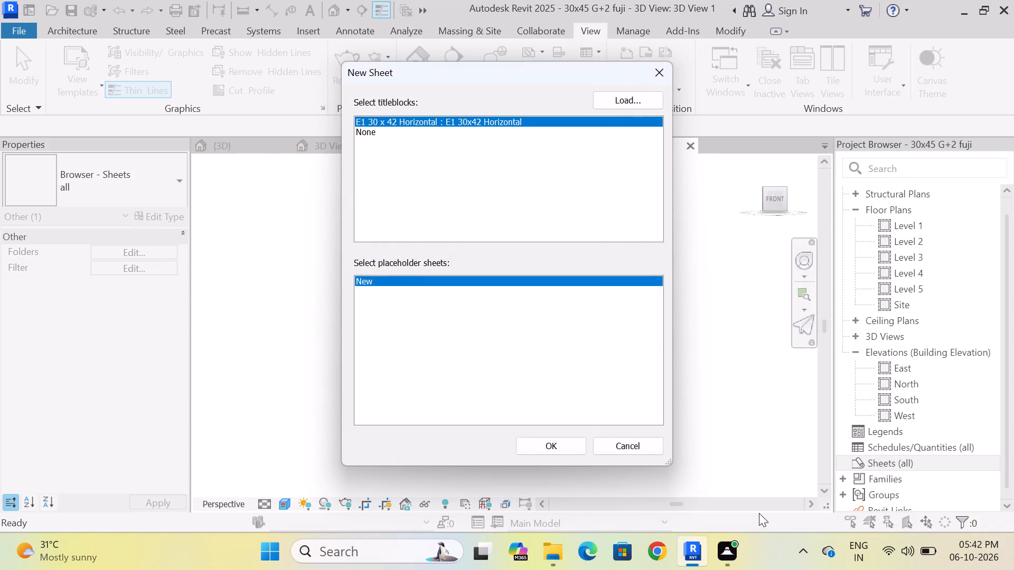
{"action": "left_click", "coordinate": [549, 442]}
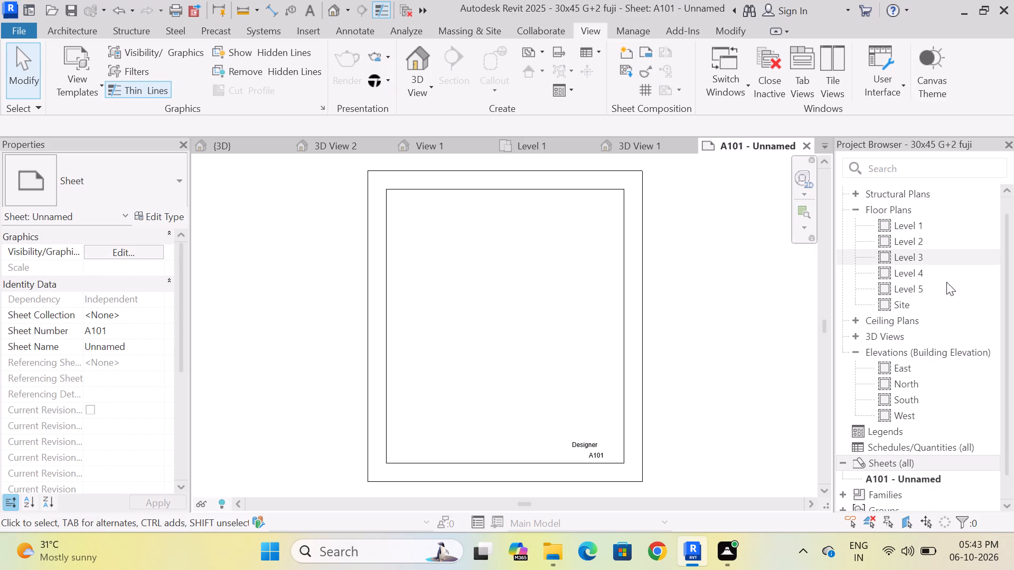
Place the 3D View 1 camera view on the new sheet, centred inside the title block's border.
{"action": "left_click", "coordinate": [859, 335]}
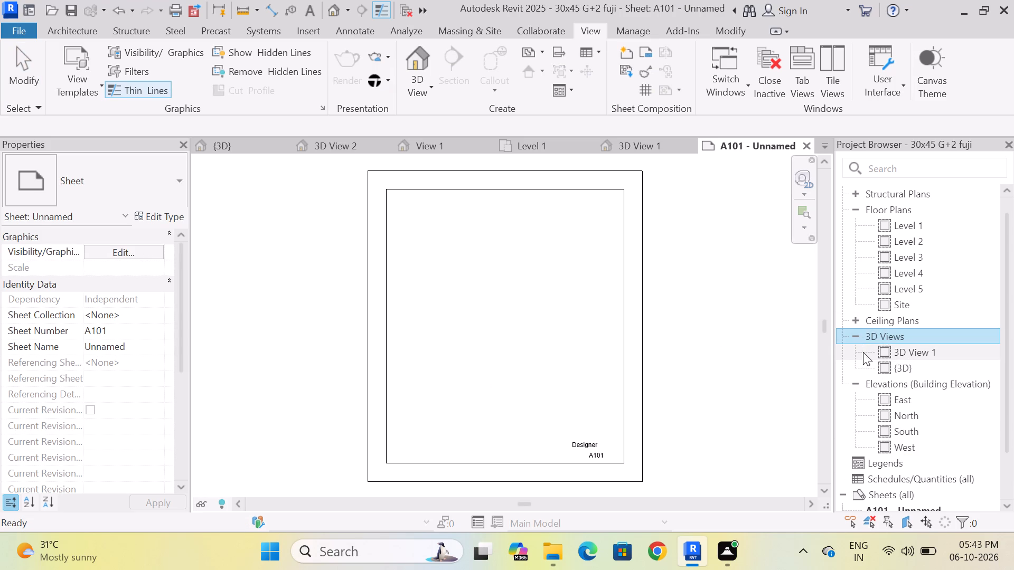
{"action": "left_click_drag", "start_coordinate": [899, 355], "coordinate": [500, 299]}
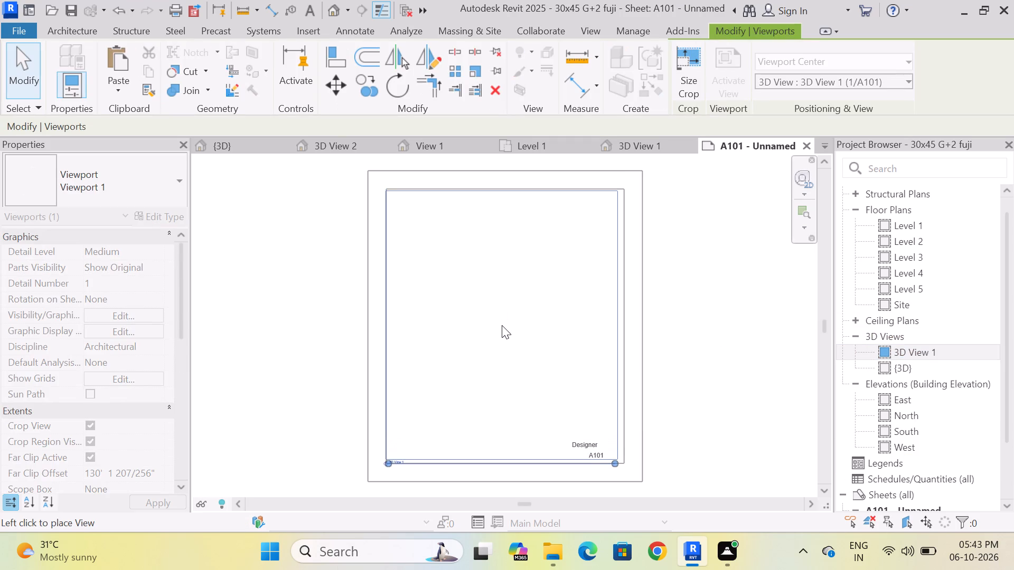
{"action": "scroll", "coordinate": [509, 327], "scroll_direction": "up", "scroll_amount": 1}
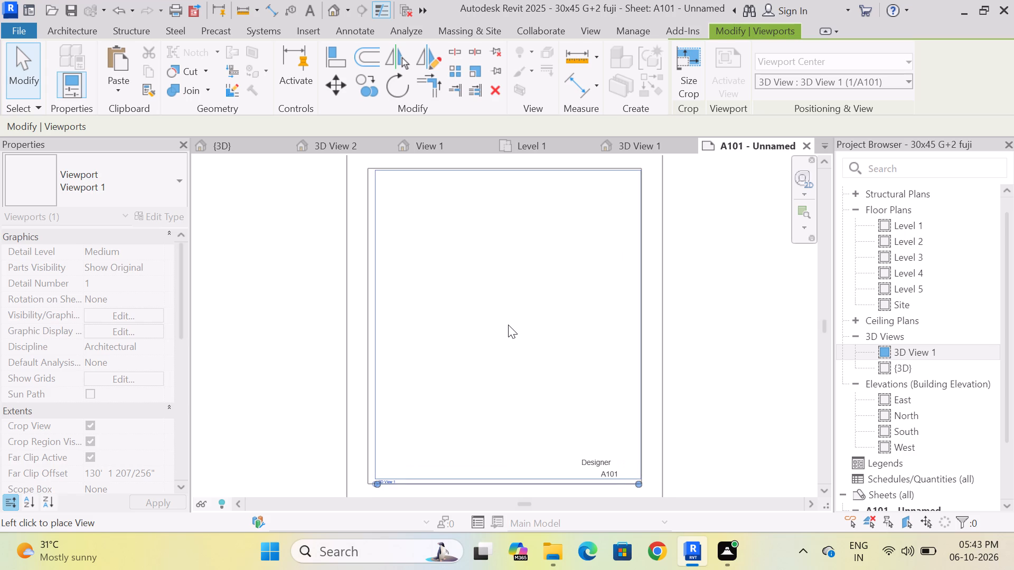
{"action": "left_click", "coordinate": [505, 325]}
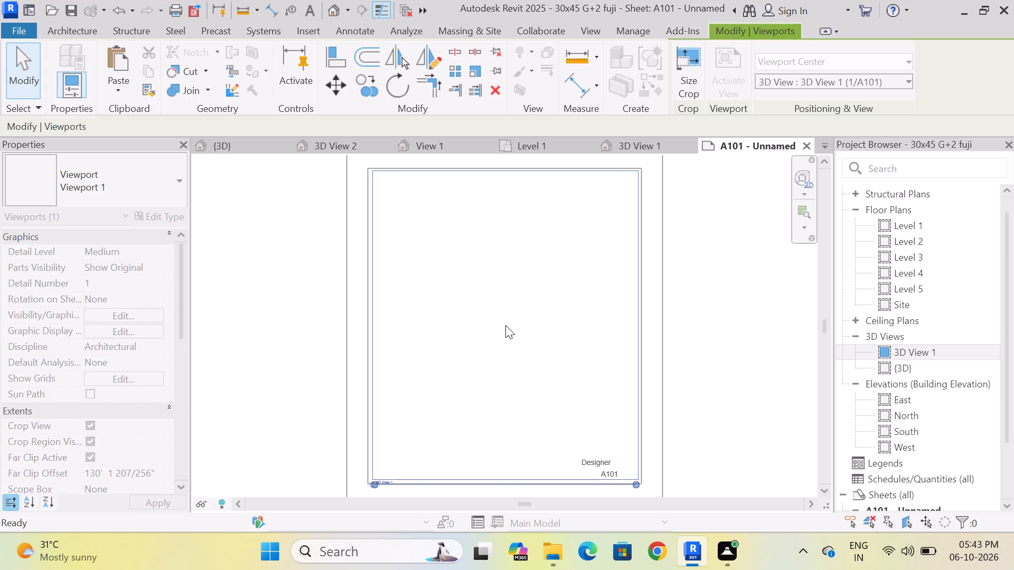
{"action": "scroll", "coordinate": [505, 325], "scroll_direction": "down", "scroll_amount": 3}
{"action": "left_click", "coordinate": [714, 318]}
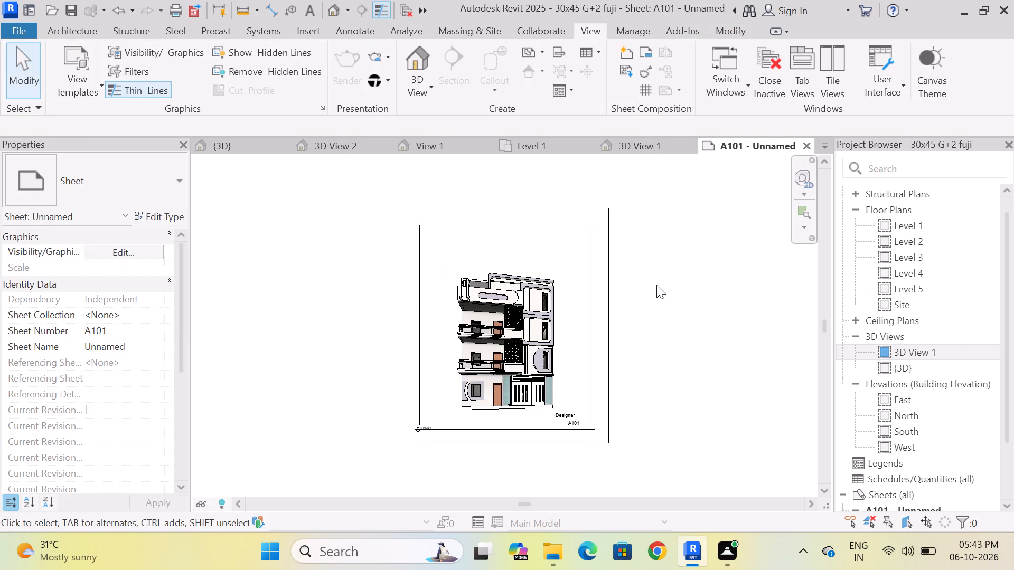
{"action": "scroll", "coordinate": [656, 285], "scroll_direction": "up", "scroll_amount": 1}
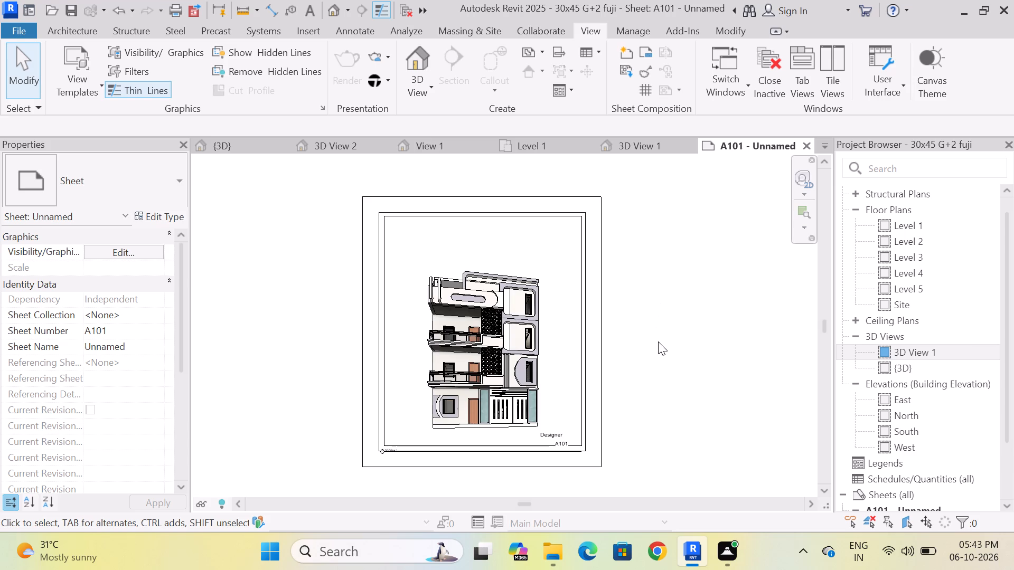
{"action": "scroll", "coordinate": [658, 341], "scroll_direction": "down", "scroll_amount": 2}
{"action": "scroll", "coordinate": [660, 344], "scroll_direction": "up", "scroll_amount": 2}
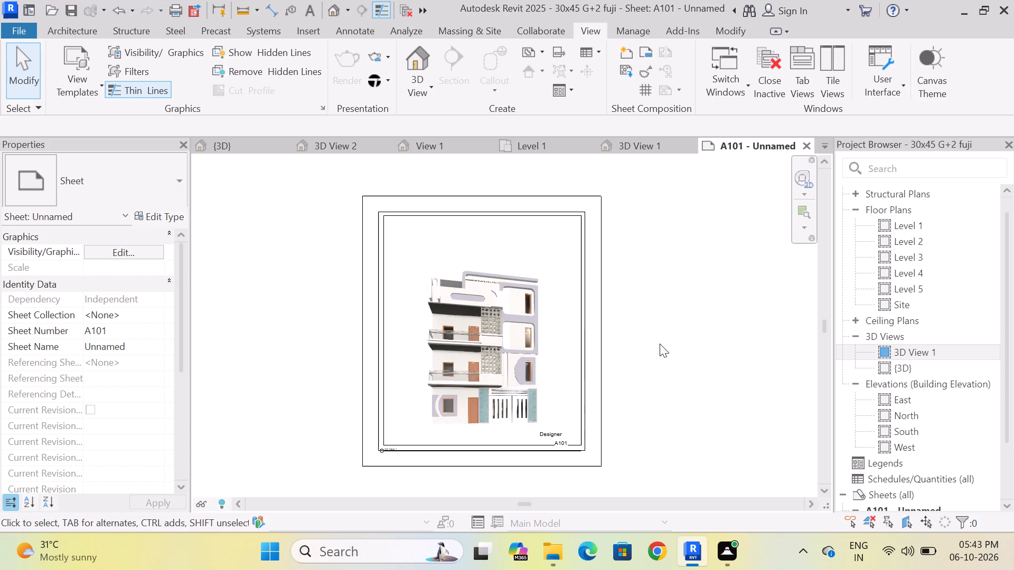
Set the Microsoft Print to PDF range to selected views/sheets with only sheet A101 - Unnamed included, keeping the current print setup.
{"action": "key", "text": "ctrl+p"}
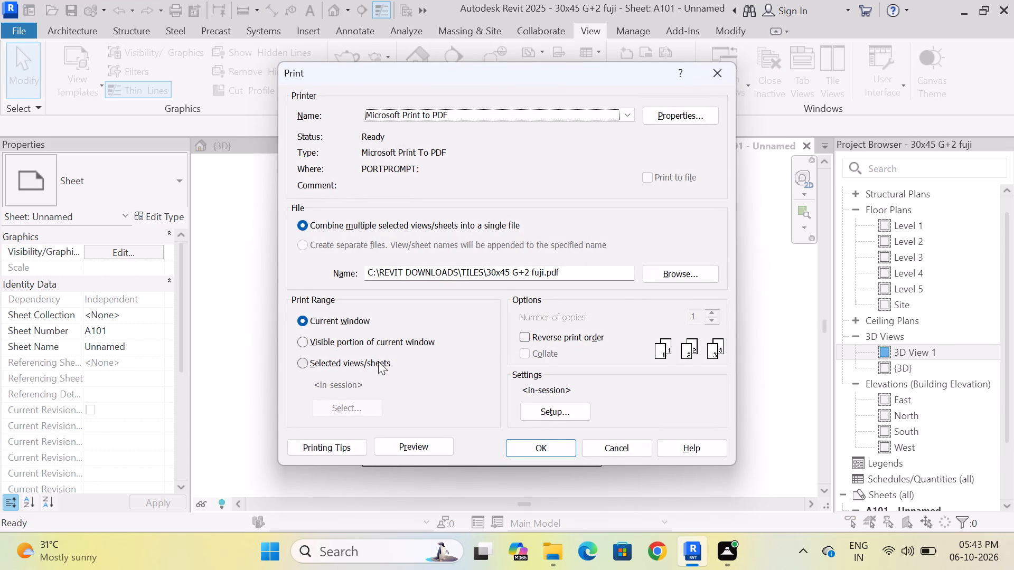
{"action": "left_click", "coordinate": [303, 359]}
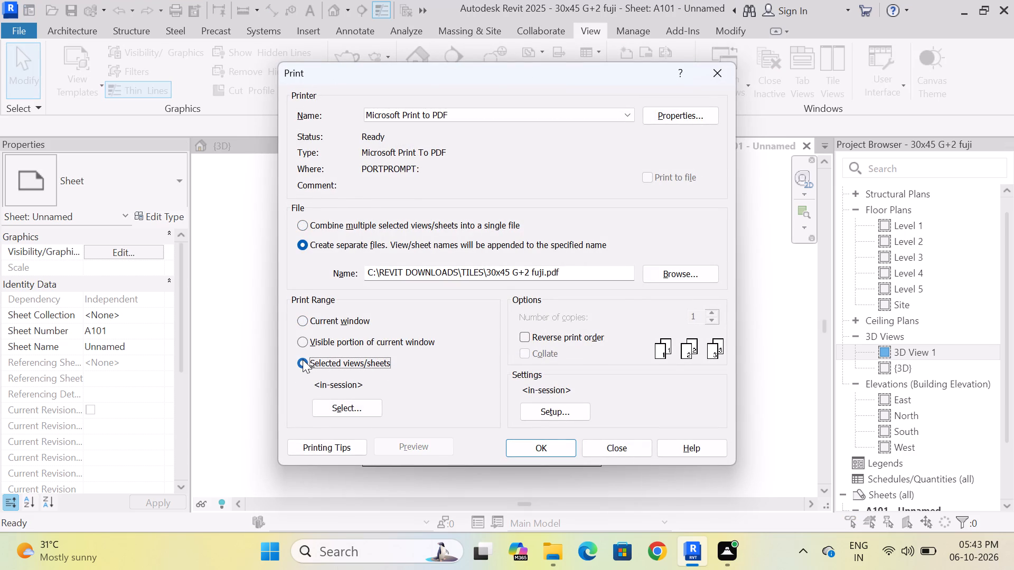
{"action": "left_click", "coordinate": [345, 411]}
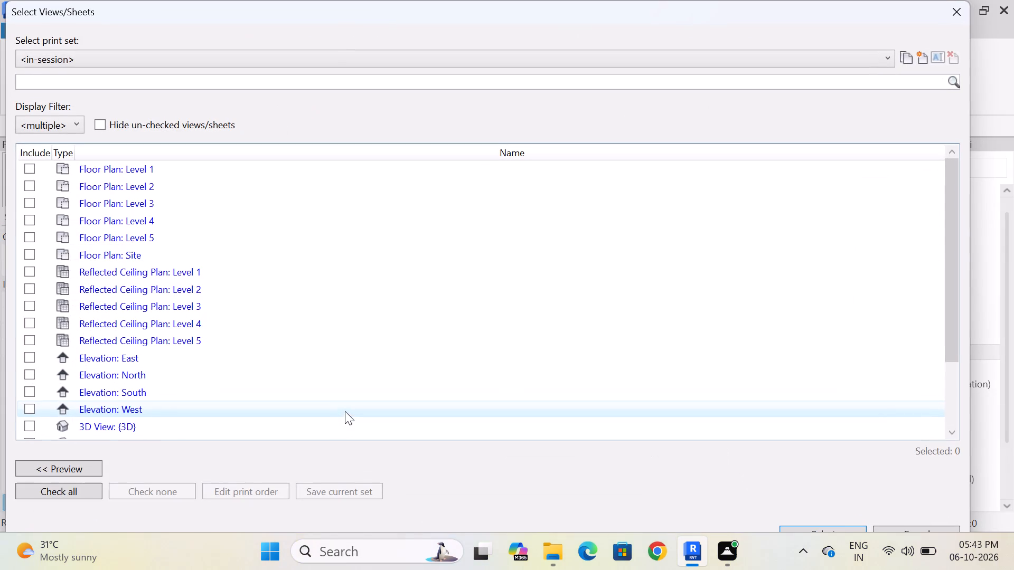
{"action": "scroll", "coordinate": [105, 388], "scroll_direction": "down", "scroll_amount": 6}
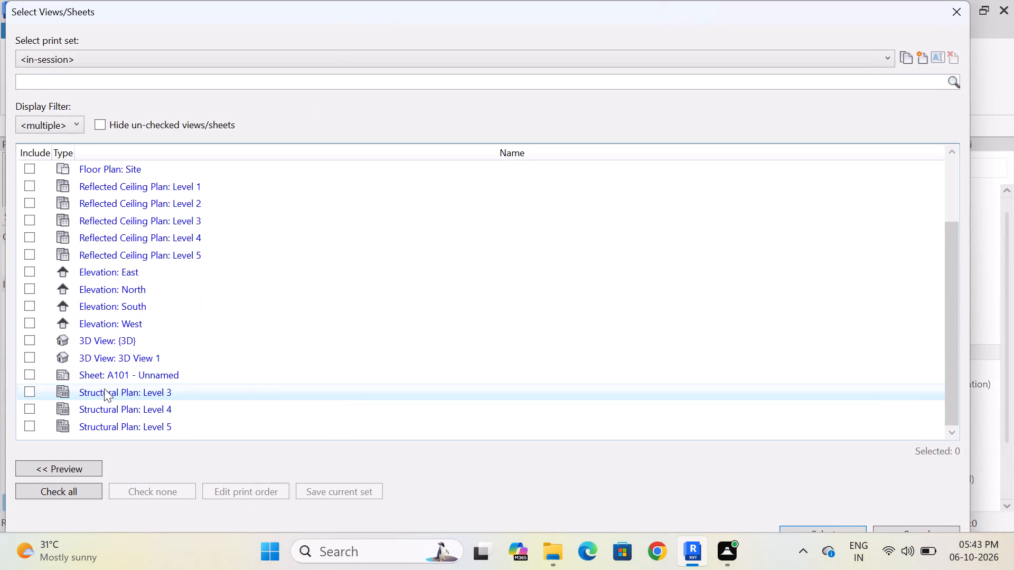
{"action": "left_click", "coordinate": [26, 377]}
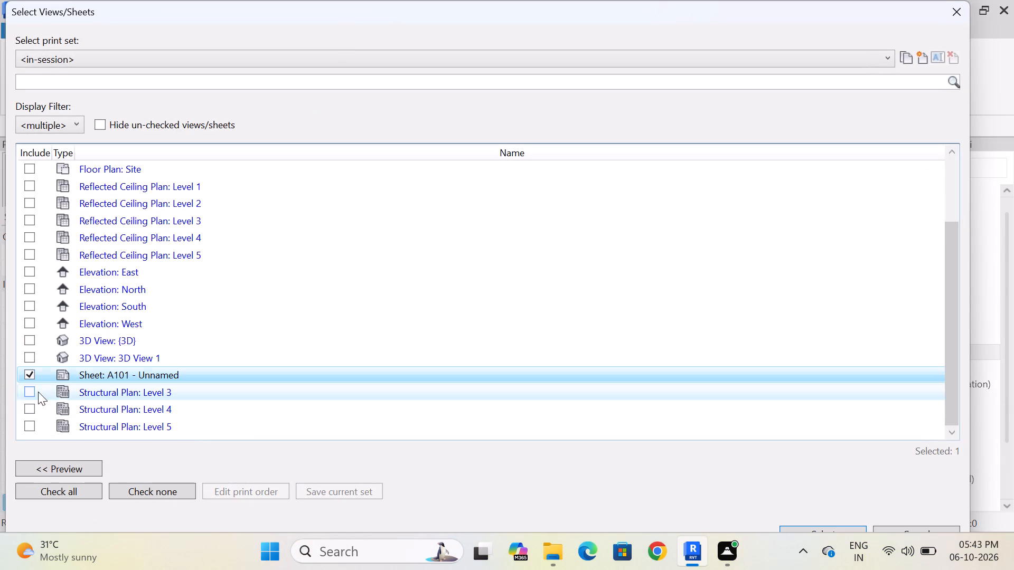
{"action": "left_click", "coordinate": [820, 529]}
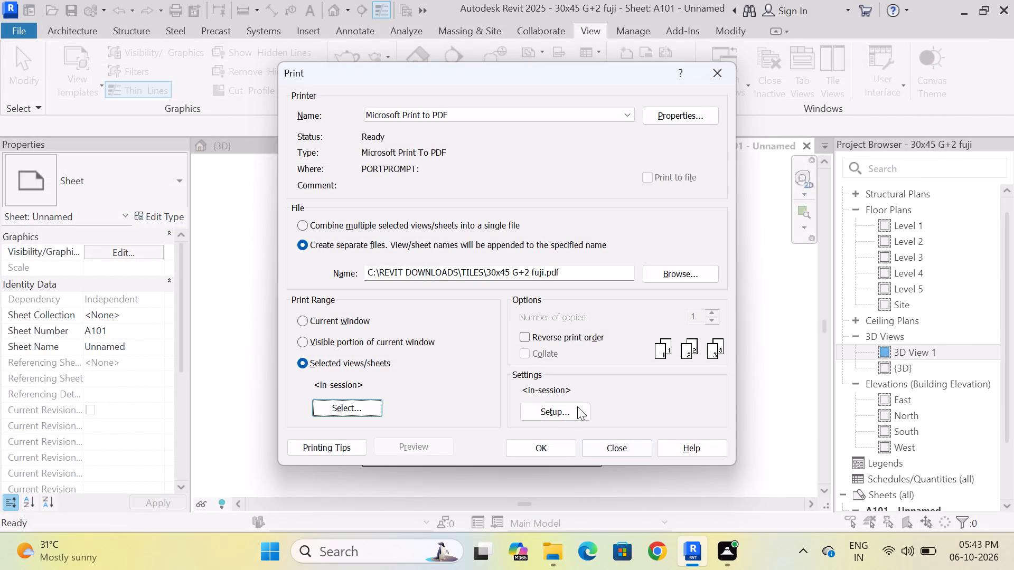
{"action": "left_click", "coordinate": [558, 410]}
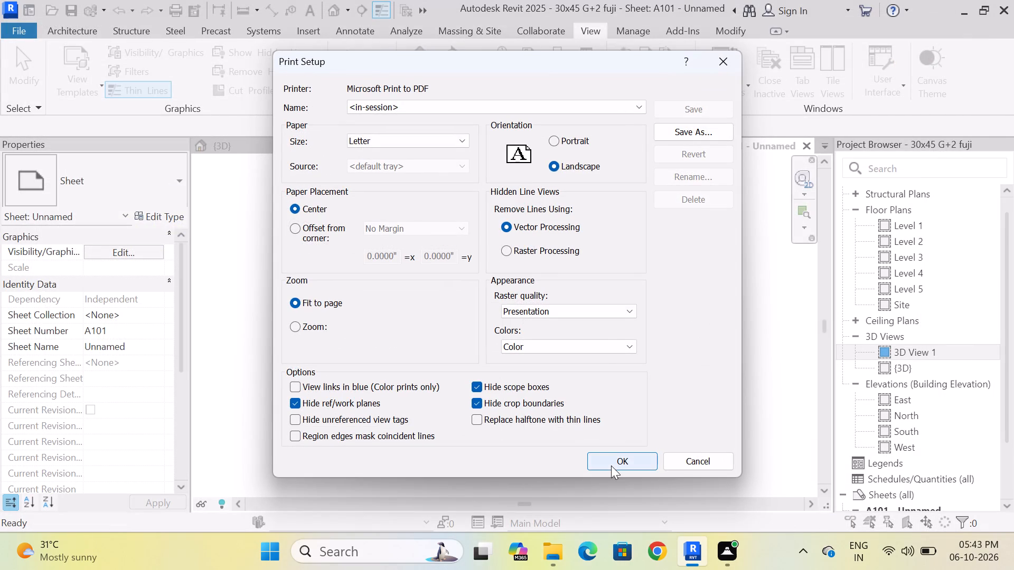
{"action": "left_click", "coordinate": [612, 461]}
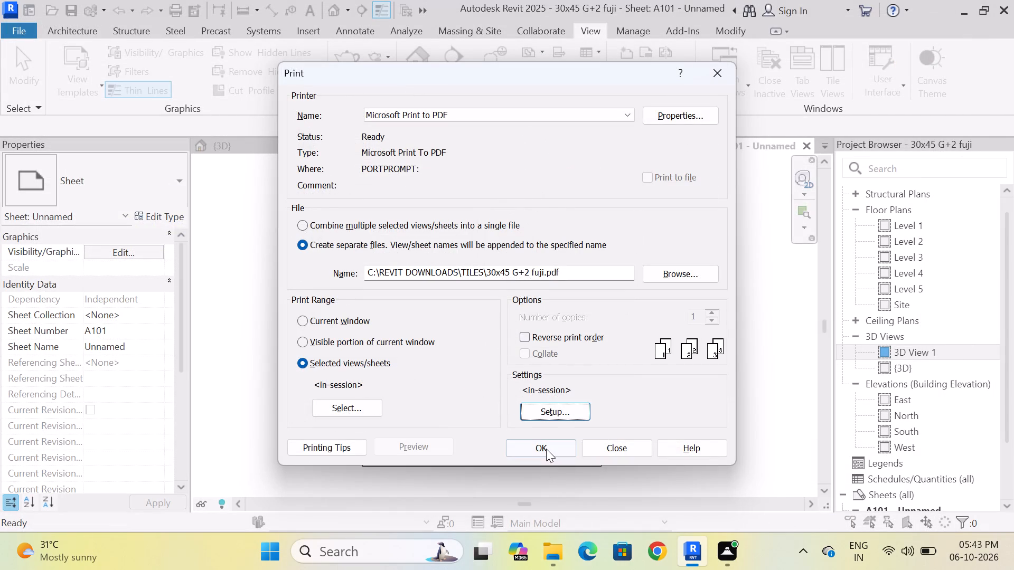
Print the selected sheet as a single combined PDF file, saved on the Desktop as fuji 1.
{"action": "left_click", "coordinate": [546, 449]}
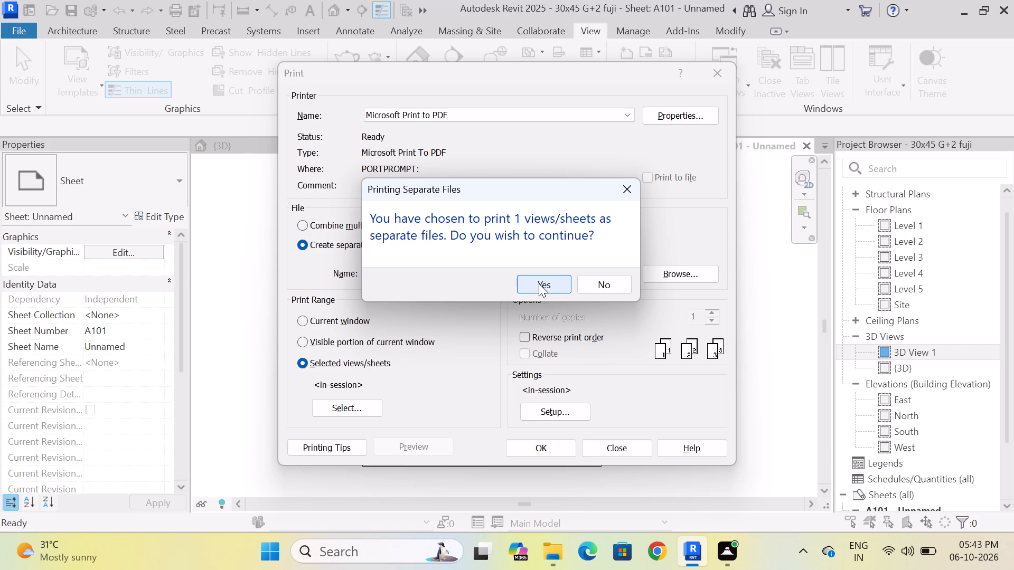
{"action": "left_click", "coordinate": [625, 186]}
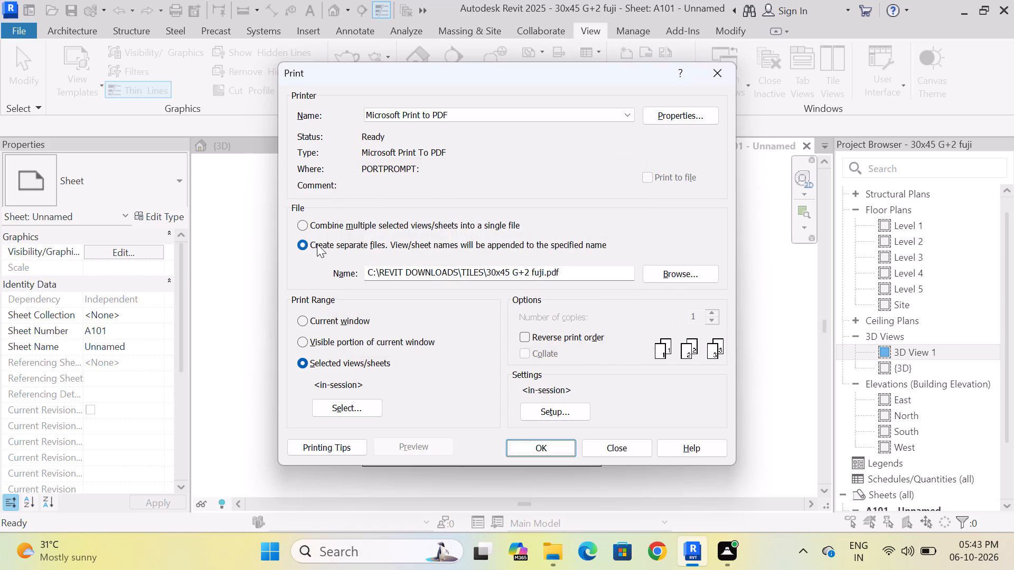
{"action": "left_click", "coordinate": [306, 227]}
{"action": "left_click", "coordinate": [537, 453]}
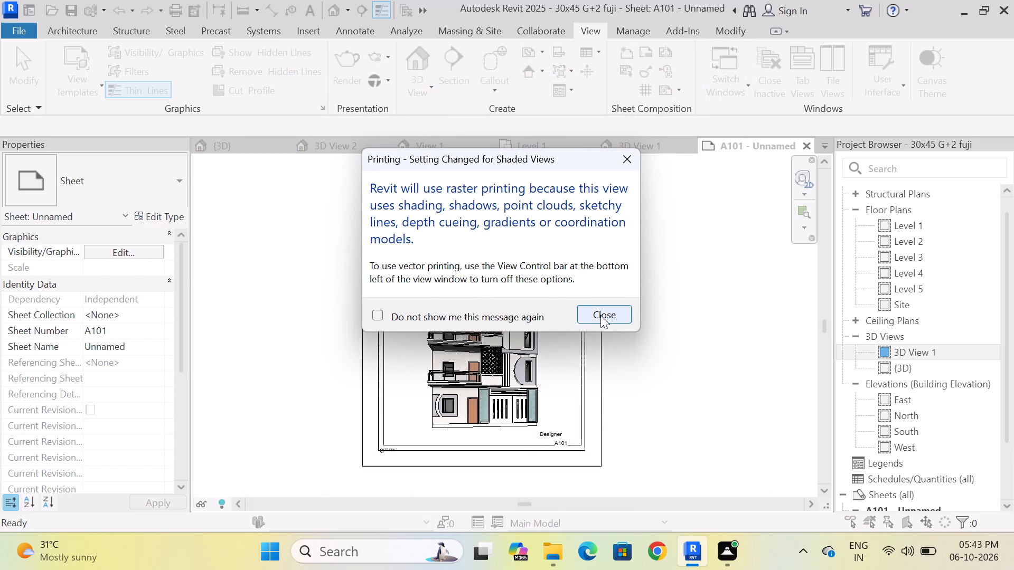
{"action": "left_click", "coordinate": [600, 315]}
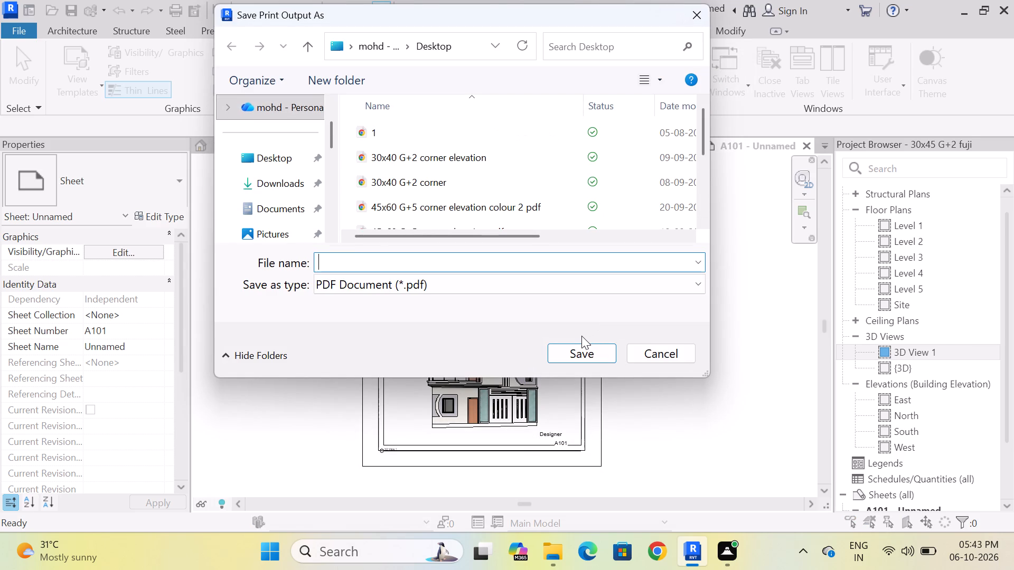
{"action": "key", "text": "BackSpace"}
{"action": "type", "text": "fu"}
{"action": "type", "text": "ji"}
{"action": "key", "text": "space"}
{"action": "key", "text": "1"}
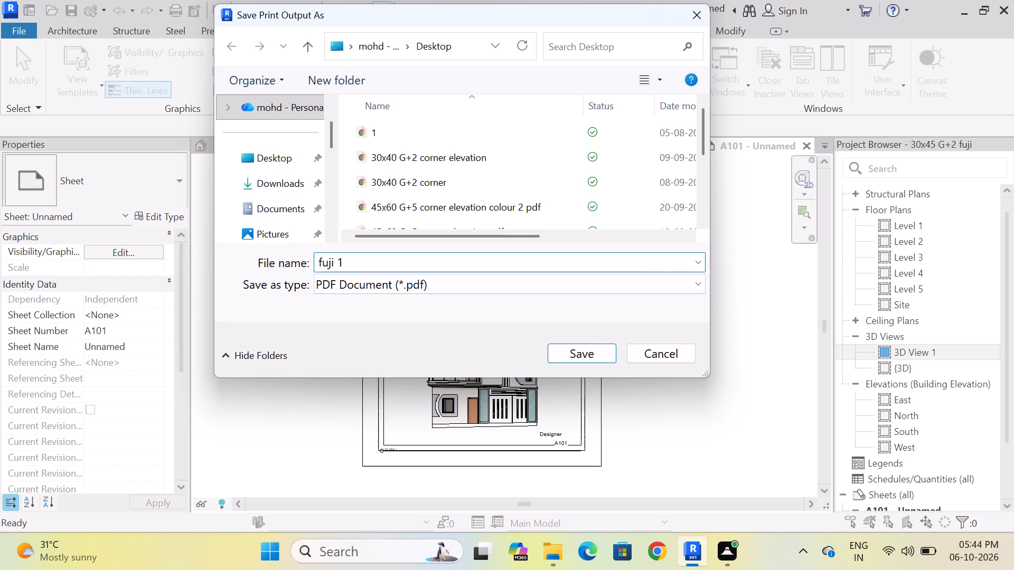
{"action": "left_click", "coordinate": [583, 354]}
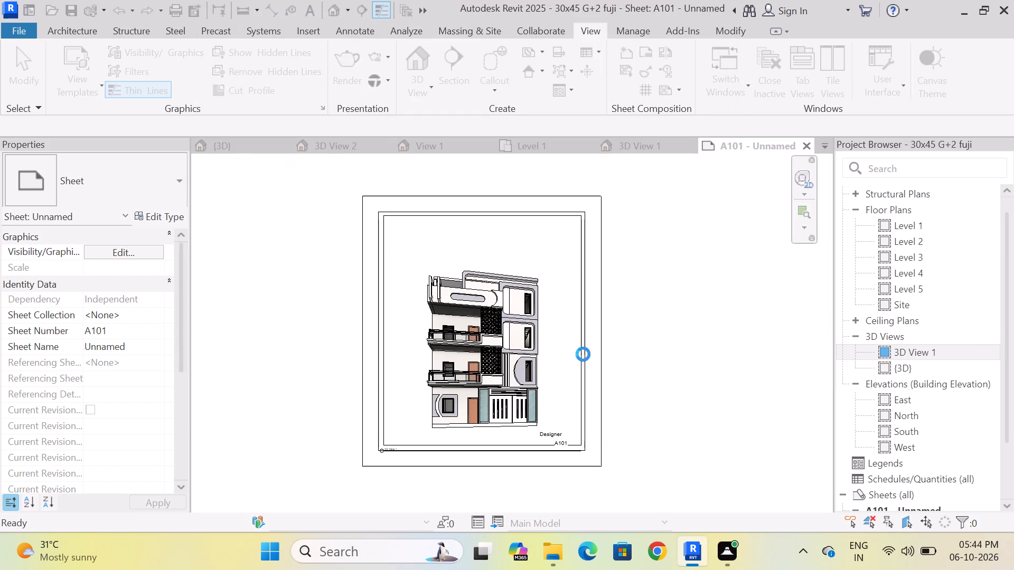
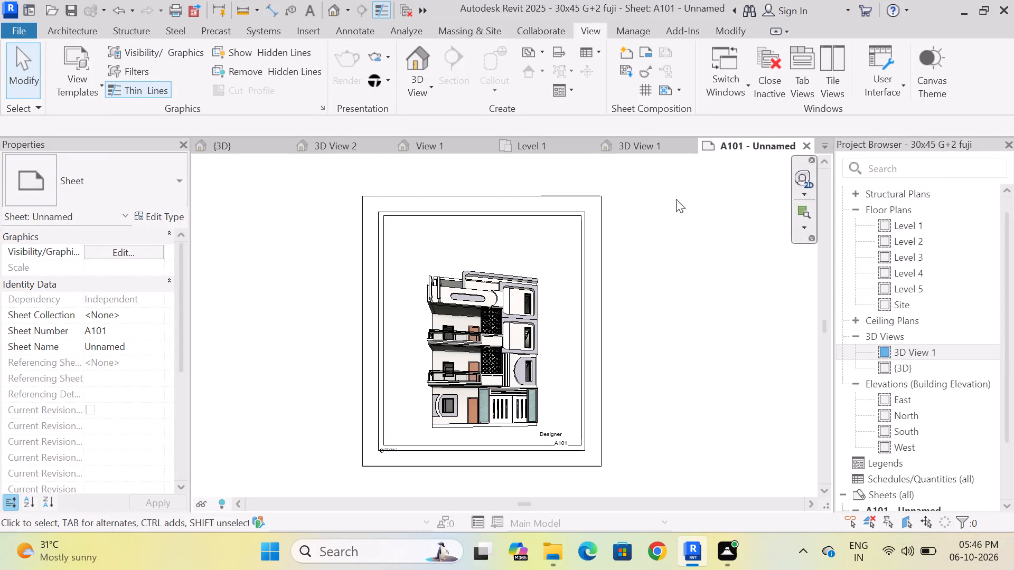
Create a rectangular Toposolid 1 on Level 1 surrounding the house and elevation markers, with a perimeter of about 3456 feet.
{"action": "left_click", "coordinate": [226, 150]}
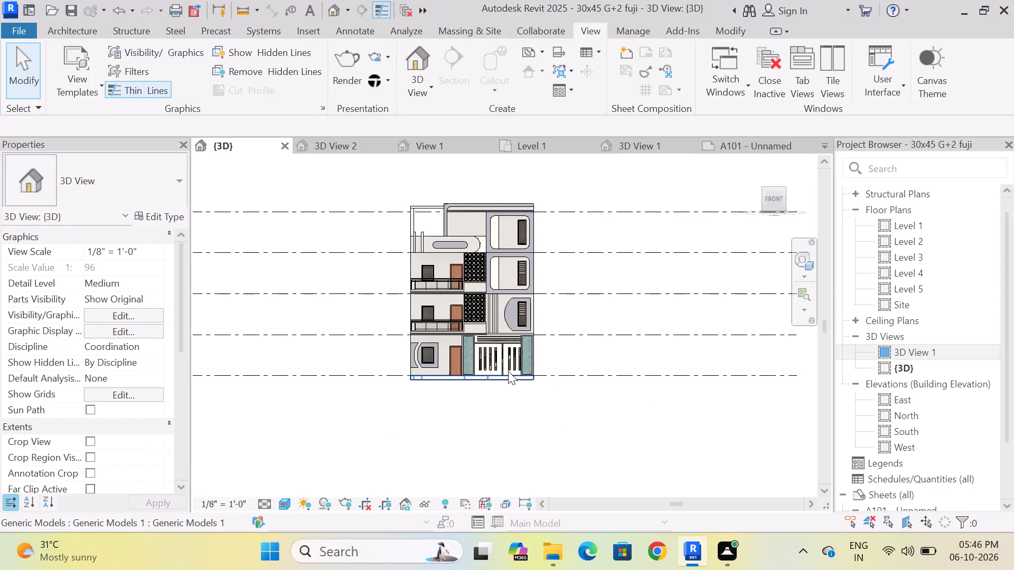
{"action": "double_click", "coordinate": [930, 224]}
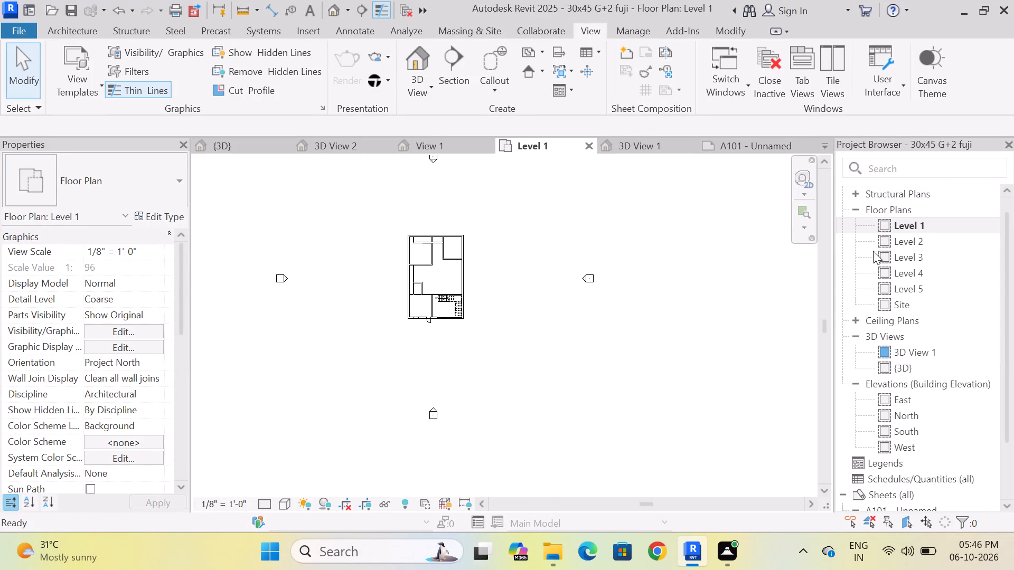
{"action": "left_click", "coordinate": [60, 30]}
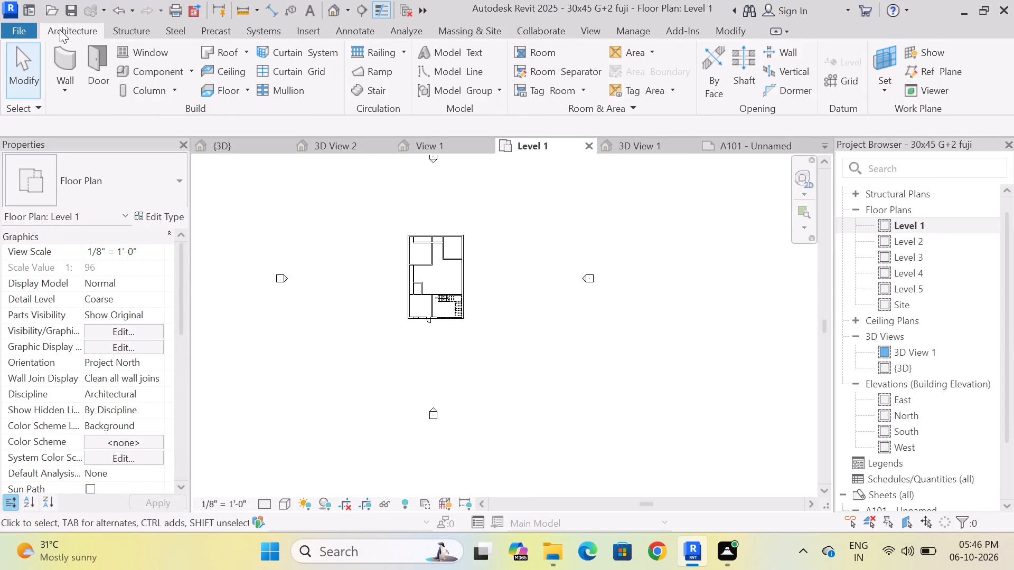
{"action": "left_click", "coordinate": [731, 34]}
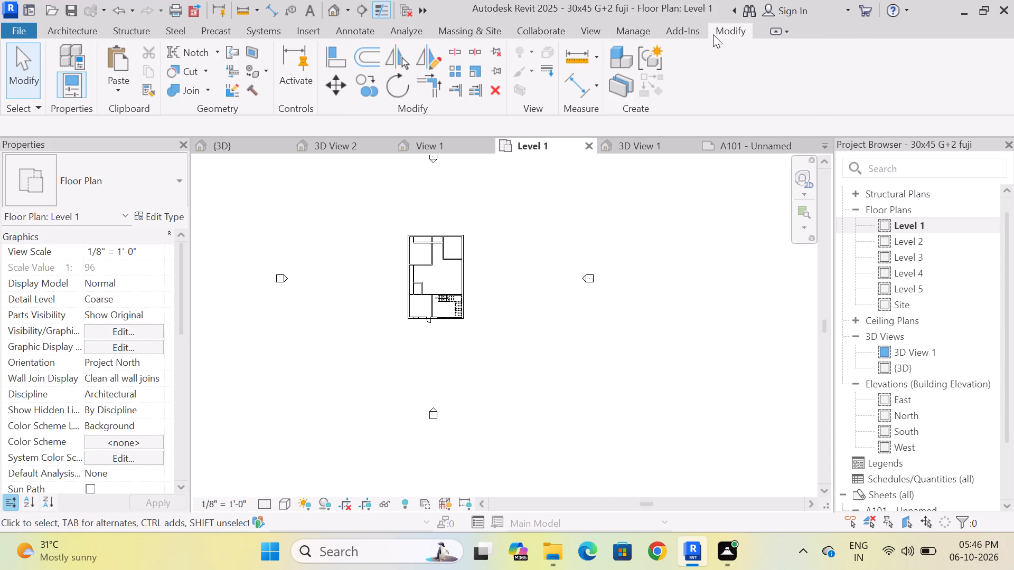
{"action": "left_click", "coordinate": [475, 32]}
{"action": "left_click", "coordinate": [459, 79]}
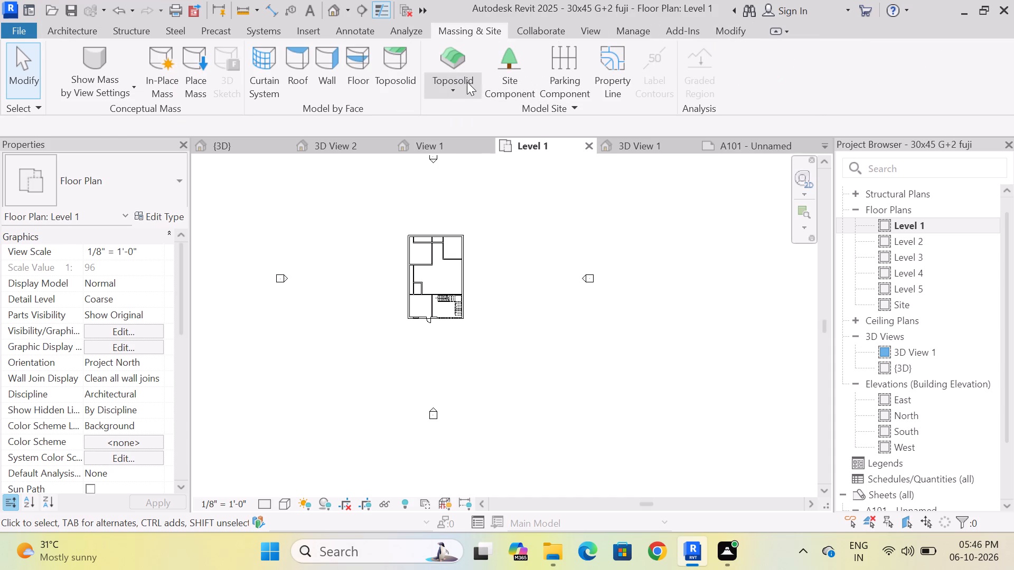
{"action": "left_click", "coordinate": [489, 123]}
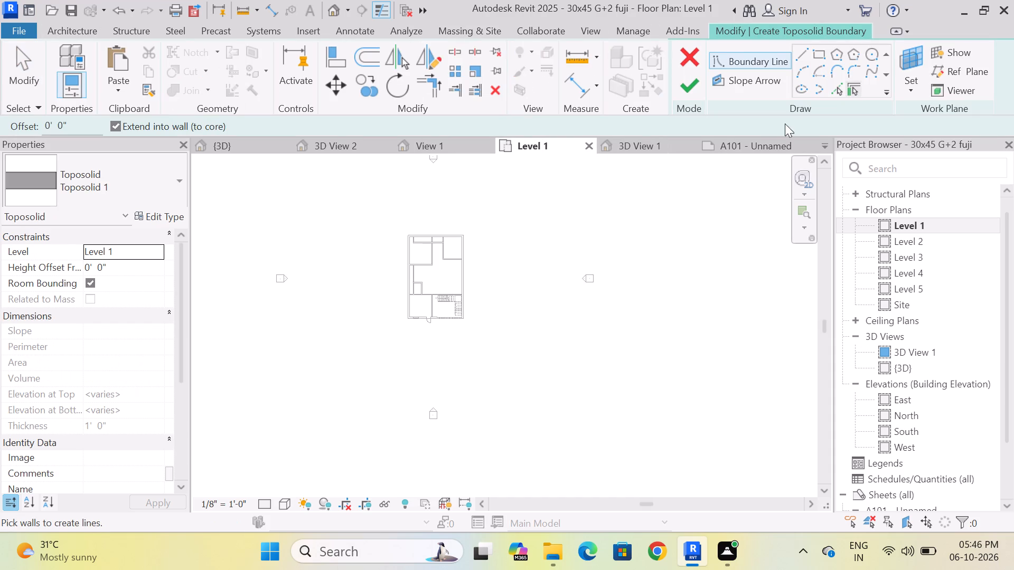
{"action": "left_click", "coordinate": [823, 61]}
{"action": "scroll", "coordinate": [672, 185], "scroll_direction": "down", "scroll_amount": 11}
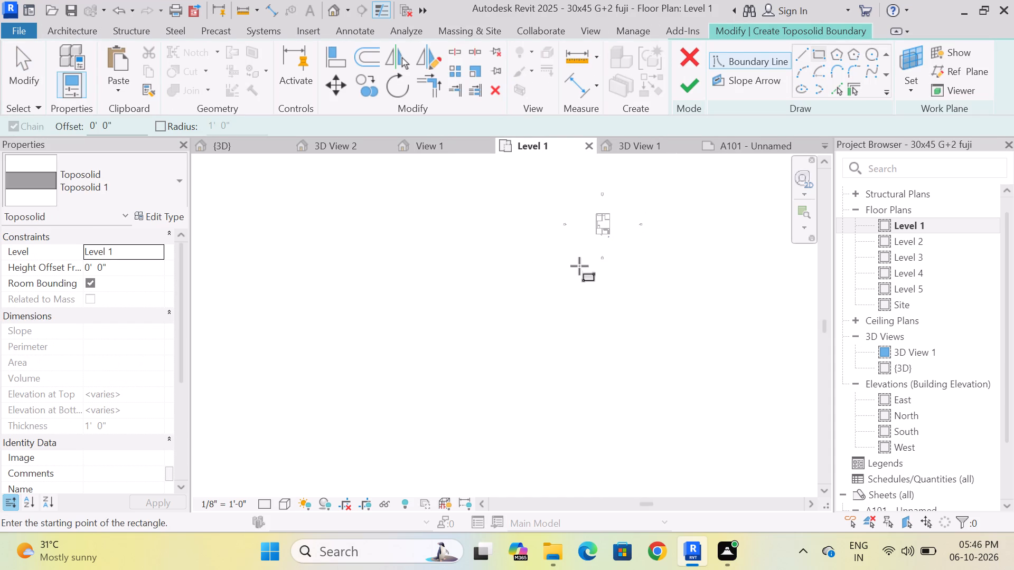
{"action": "scroll", "coordinate": [580, 283], "scroll_direction": "down", "scroll_amount": 3}
{"action": "scroll", "coordinate": [671, 235], "scroll_direction": "up", "scroll_amount": 4}
{"action": "left_click_drag", "start_coordinate": [381, 200], "coordinate": [411, 204]}
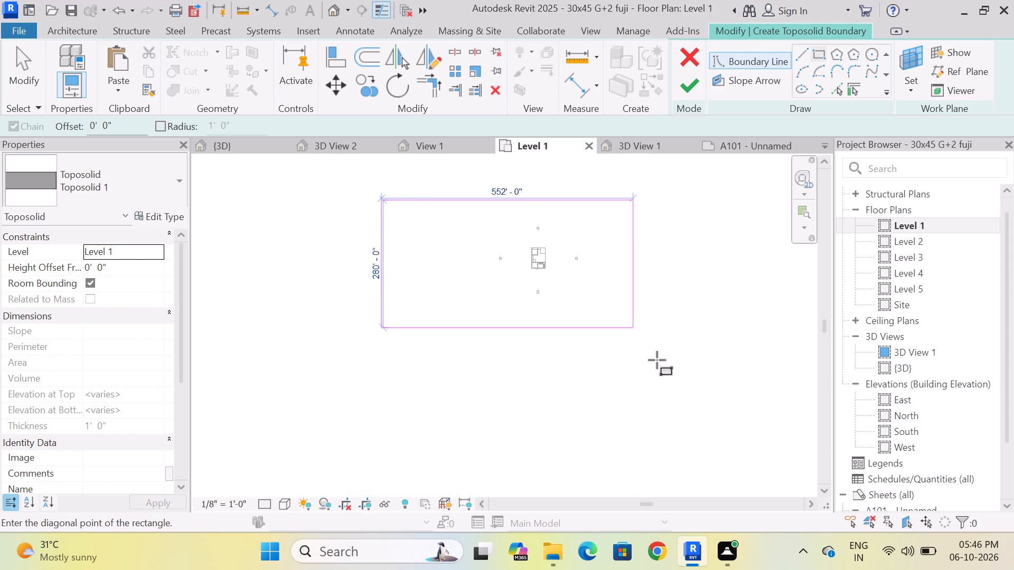
{"action": "key", "text": "Escape"}
{"action": "scroll", "coordinate": [649, 398], "scroll_direction": "down", "scroll_amount": 3}
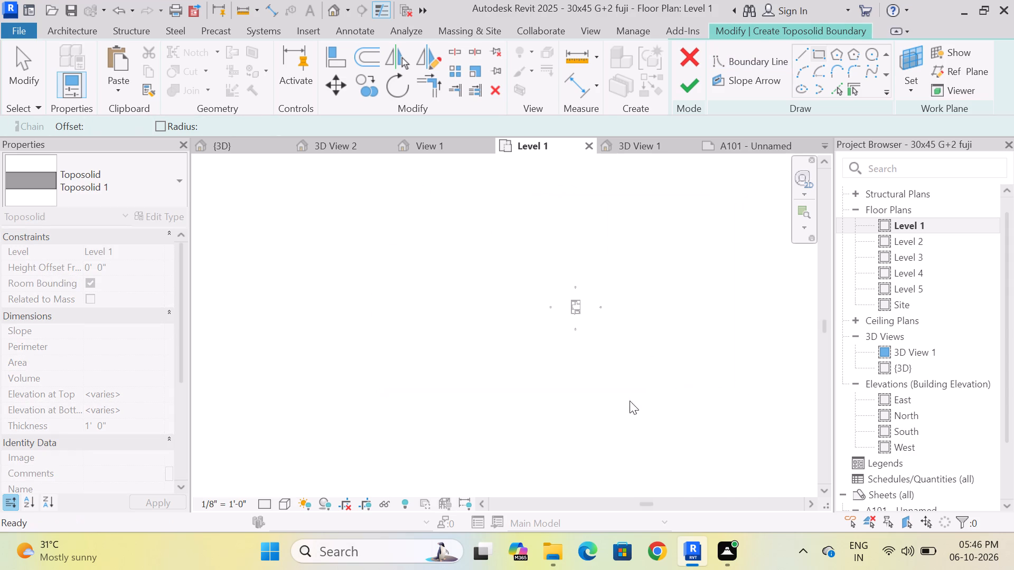
{"action": "left_click_drag", "start_coordinate": [438, 225], "coordinate": [475, 260]}
{"action": "left_click", "coordinate": [752, 429]}
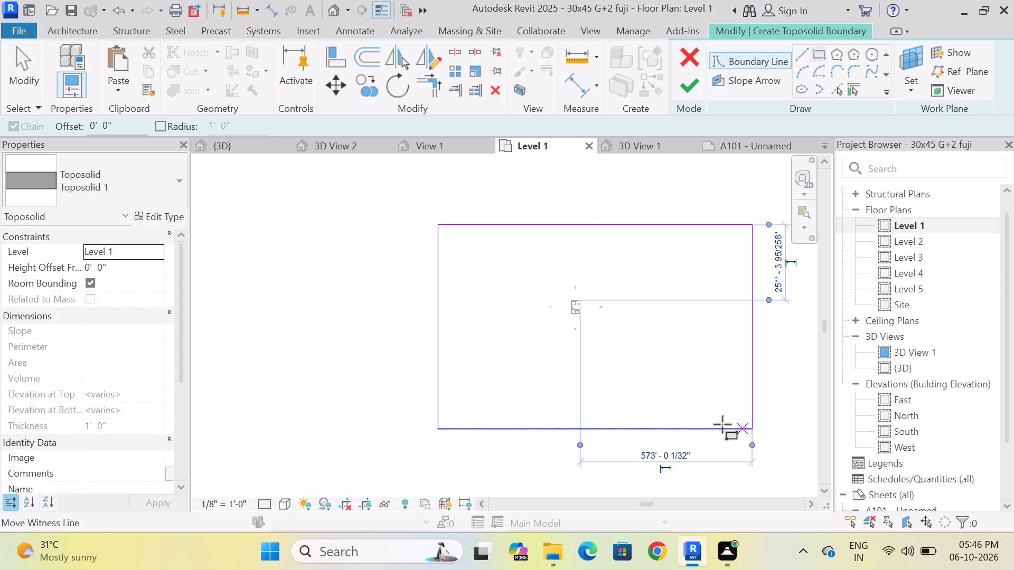
{"action": "key", "text": "Escape"}
{"action": "left_click", "coordinate": [688, 85]}
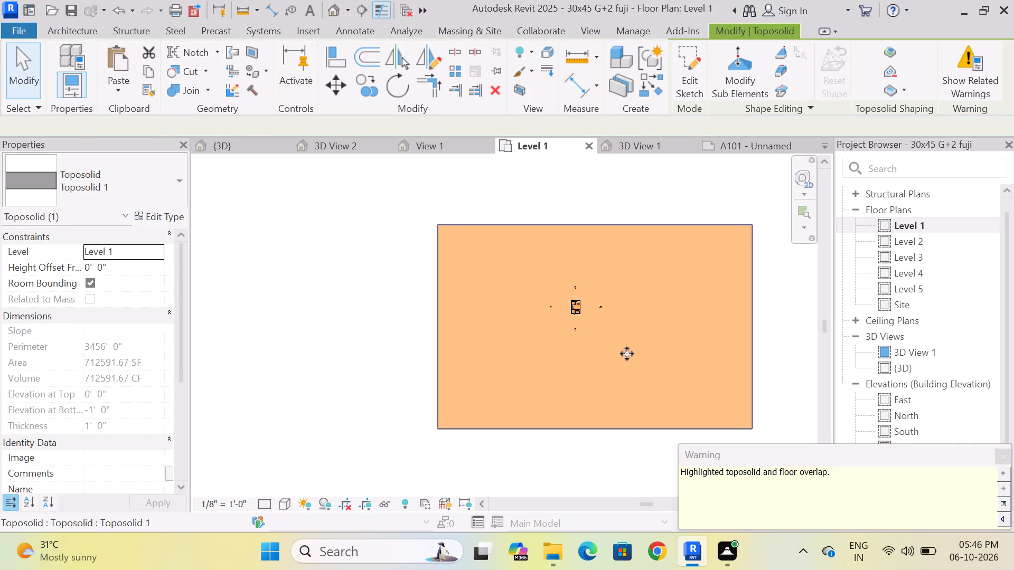
{"action": "key", "text": "Escape"}
Create a new project material and rename it 05 grass.
{"action": "left_click", "coordinate": [57, 32]}
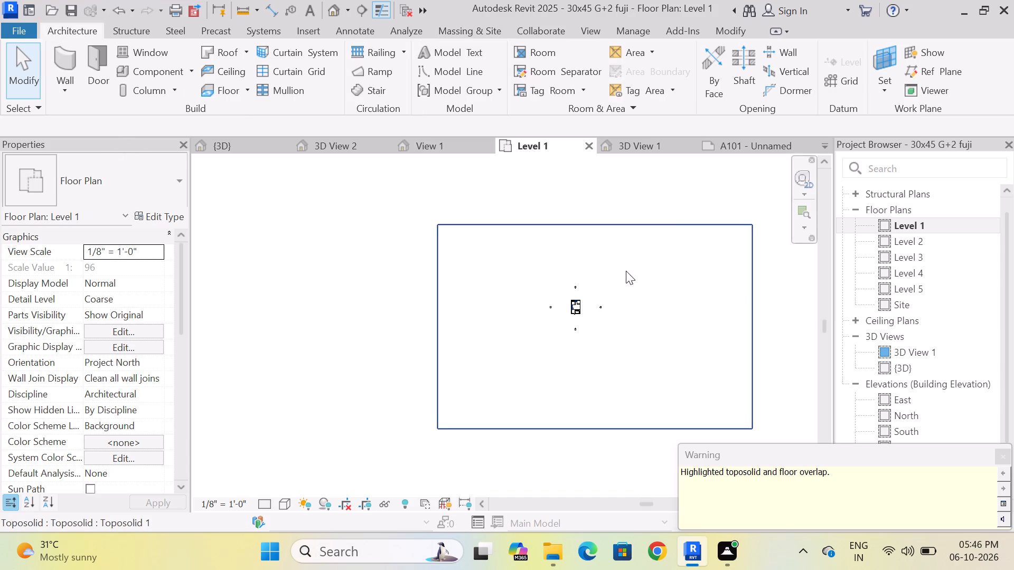
{"action": "key", "text": "Escape"}
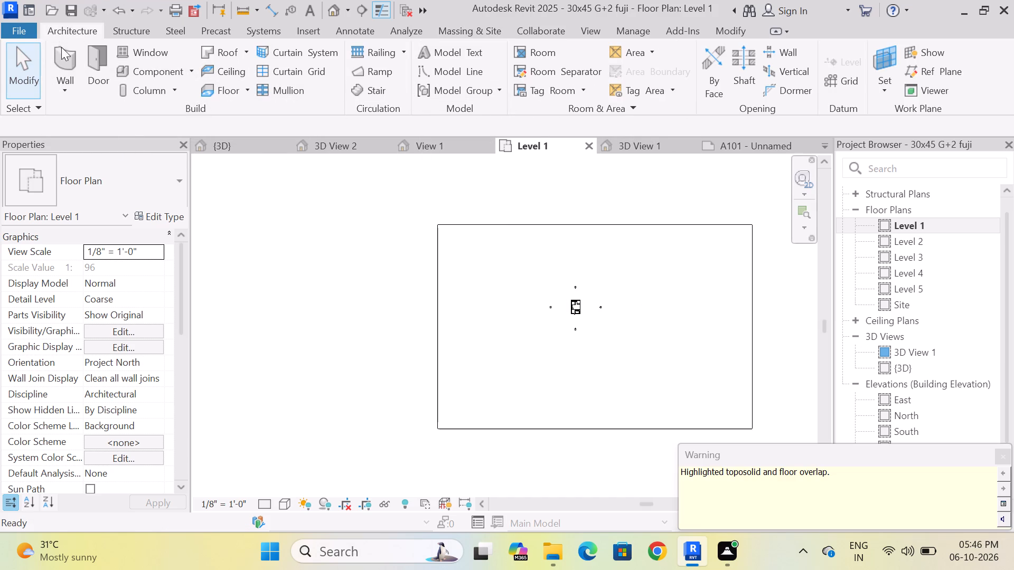
{"action": "left_click", "coordinate": [625, 28]}
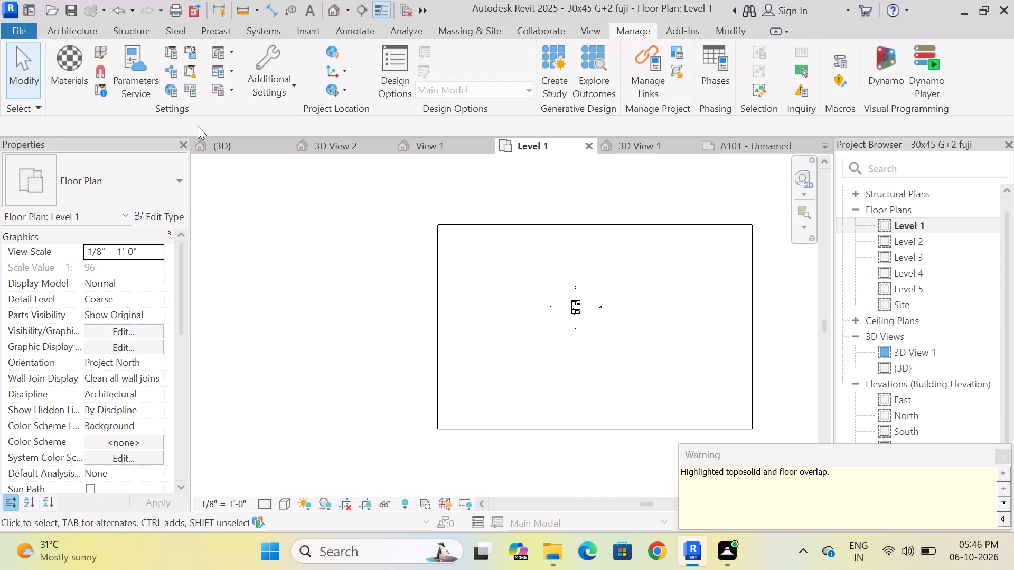
{"action": "left_click", "coordinate": [65, 77]}
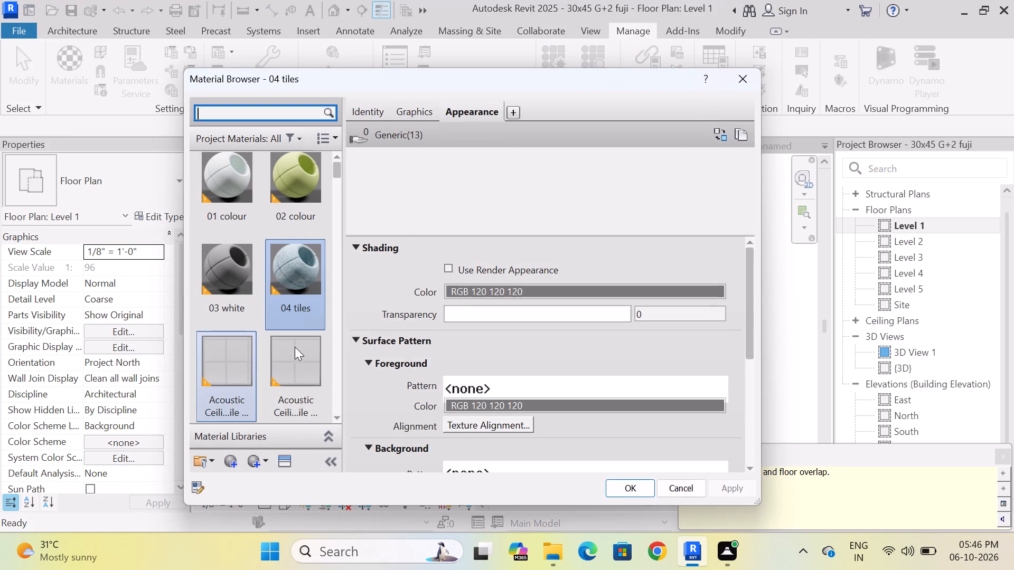
{"action": "left_click", "coordinate": [228, 460]}
{"action": "left_click", "coordinate": [250, 473]}
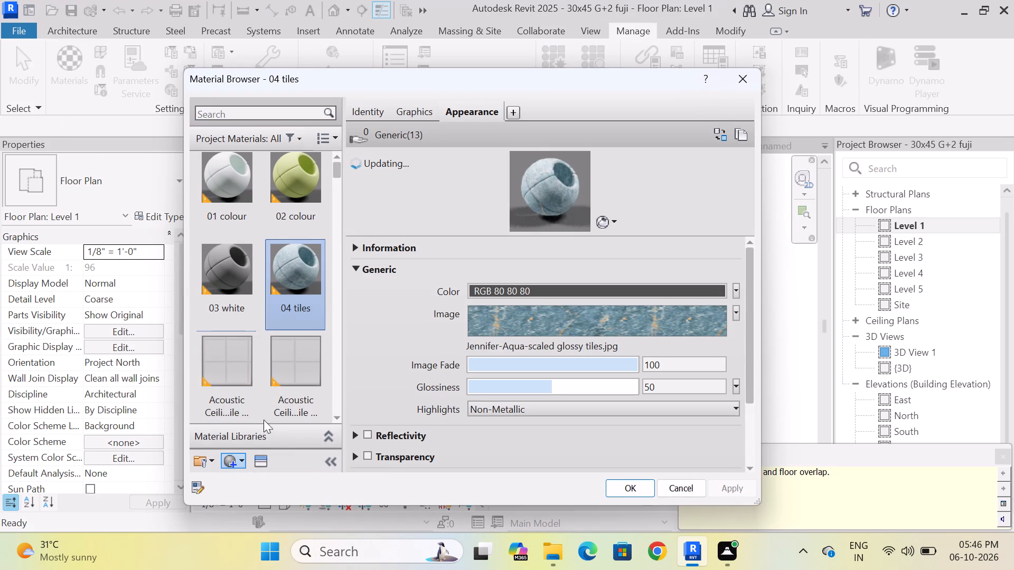
{"action": "right_click", "coordinate": [293, 279]}
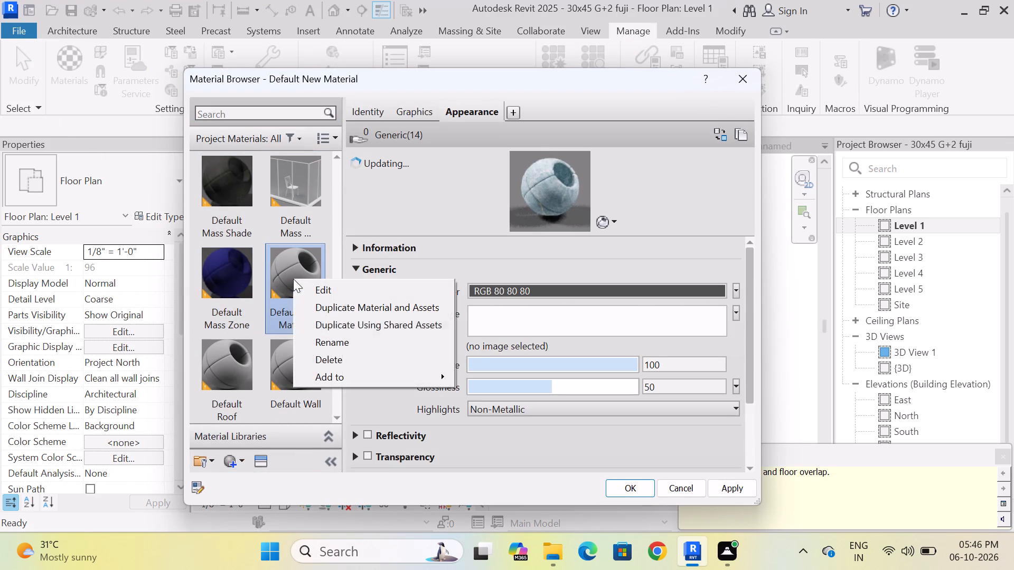
{"action": "left_click", "coordinate": [343, 348]}
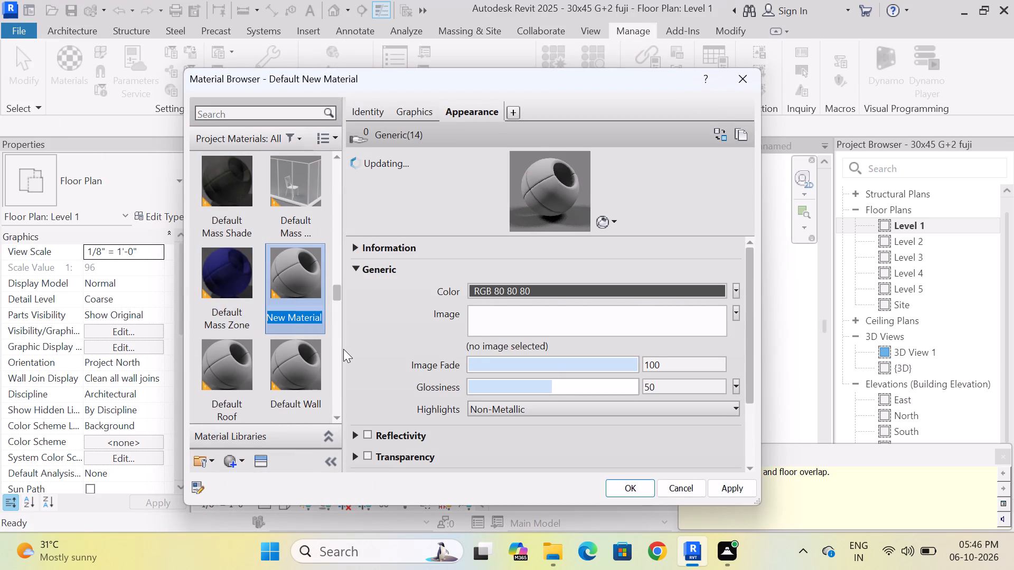
{"action": "key", "text": "BackSpace"}
{"action": "type", "text": "05"}
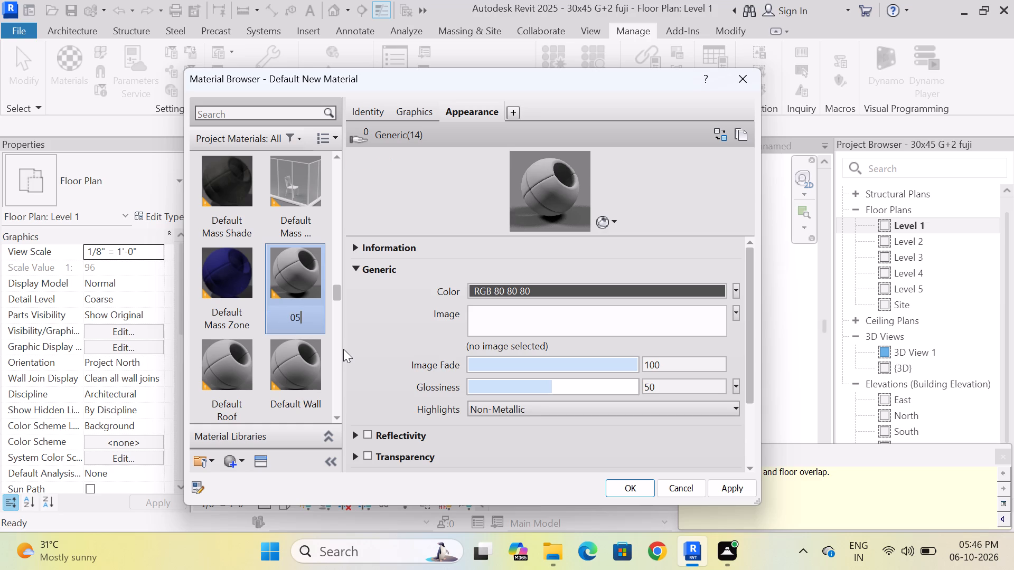
{"action": "key", "text": "space"}
{"action": "type", "text": "grass"}
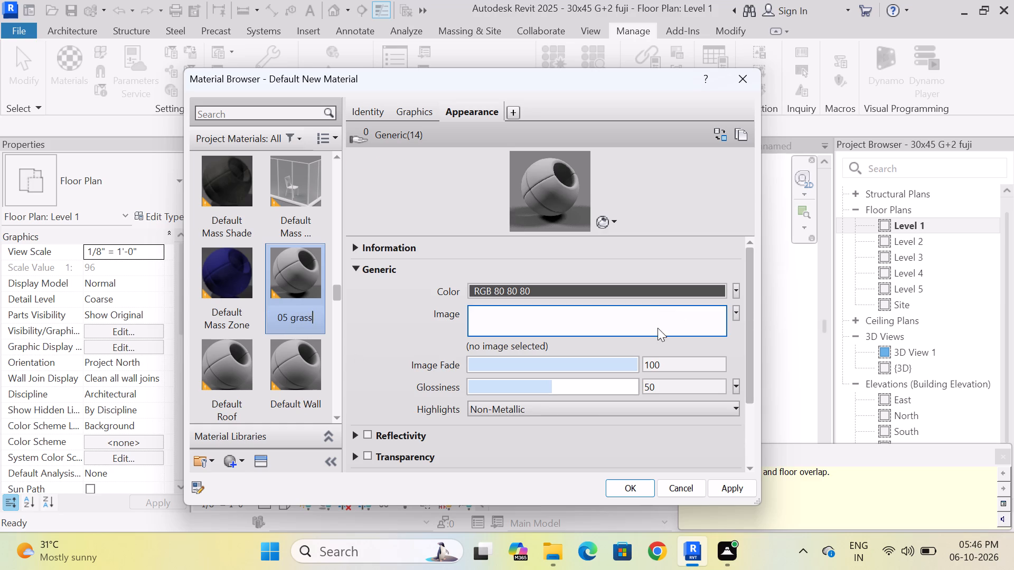
Assign the grass 1 image from the grass and road folder to the 05 grass material's appearance and save it.
{"action": "left_click", "coordinate": [658, 328]}
{"action": "scroll", "coordinate": [461, 222], "scroll_direction": "down", "scroll_amount": 3}
{"action": "scroll", "coordinate": [466, 291], "scroll_direction": "up", "scroll_amount": 4}
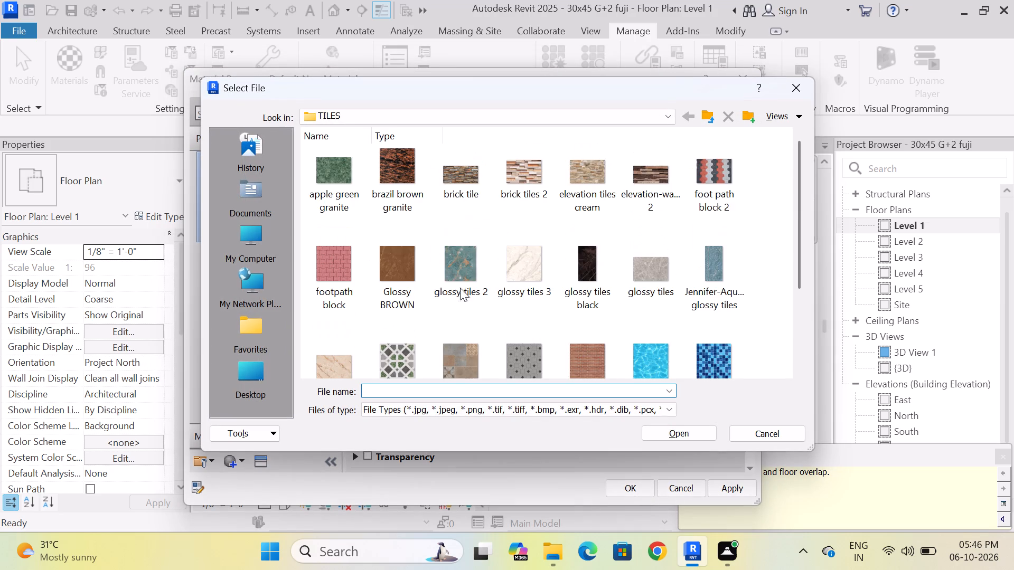
{"action": "left_click", "coordinate": [710, 117]}
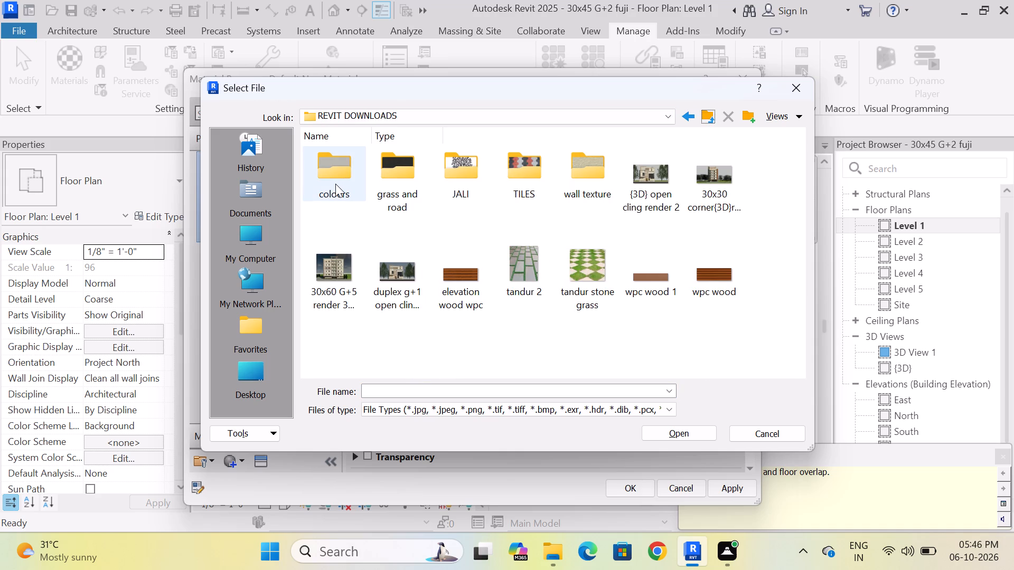
{"action": "double_click", "coordinate": [401, 180]}
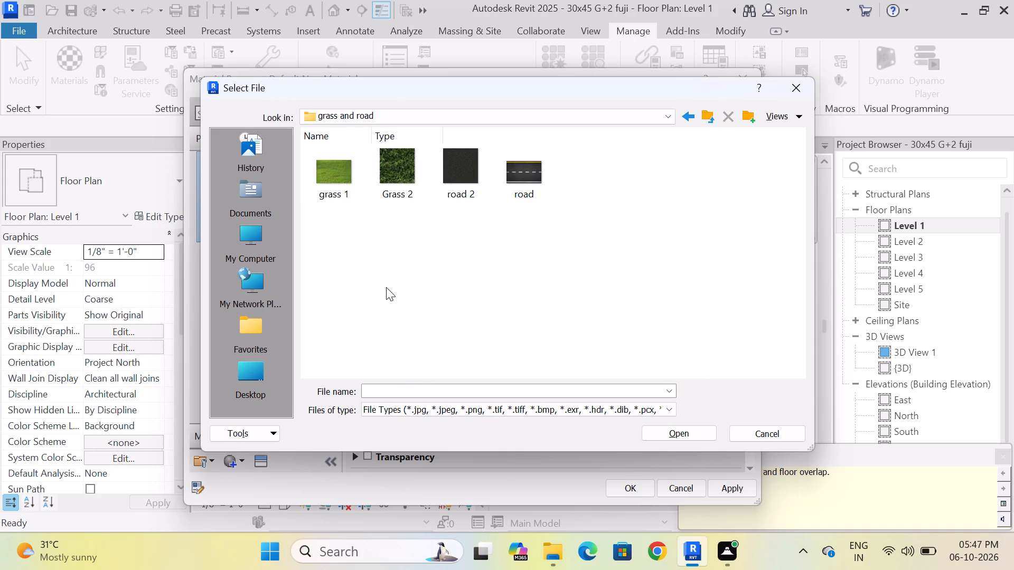
{"action": "left_click", "coordinate": [337, 176]}
{"action": "left_click", "coordinate": [681, 425]}
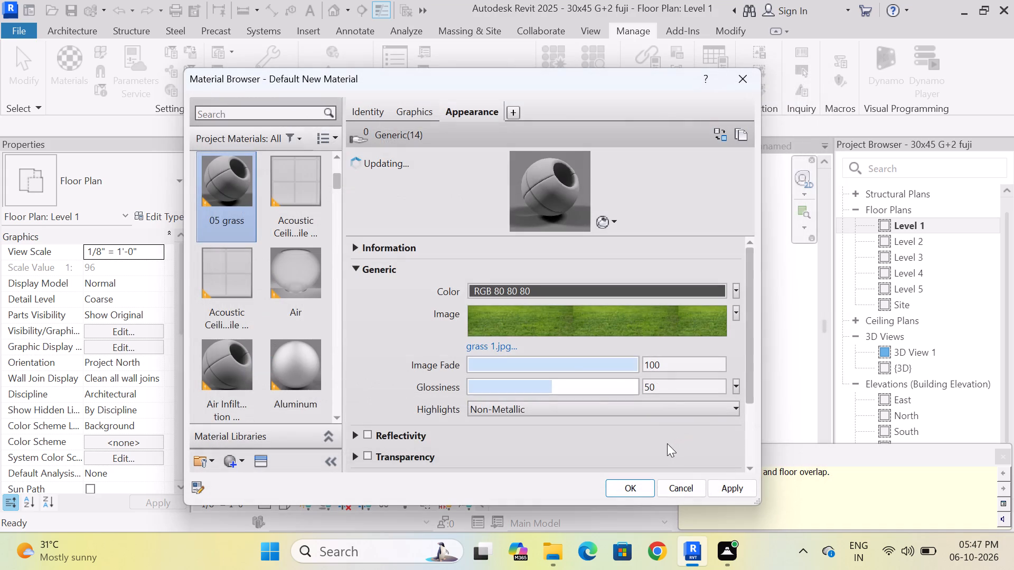
{"action": "left_click", "coordinate": [731, 491]}
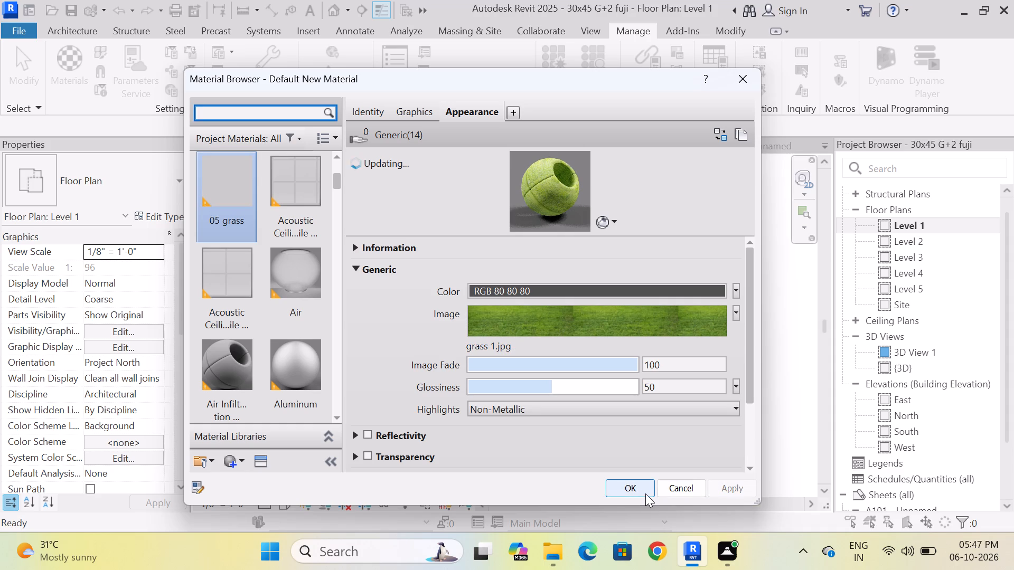
{"action": "left_click", "coordinate": [645, 493]}
Sketch a rectangular Generic - 12" floor boundary on Level 1 from the house's front-left corner to the toposolid's right edge, about 79'-5" deep.
{"action": "scroll", "coordinate": [648, 291], "scroll_direction": "up", "scroll_amount": 5}
{"action": "scroll", "coordinate": [399, 374], "scroll_direction": "down", "scroll_amount": 3}
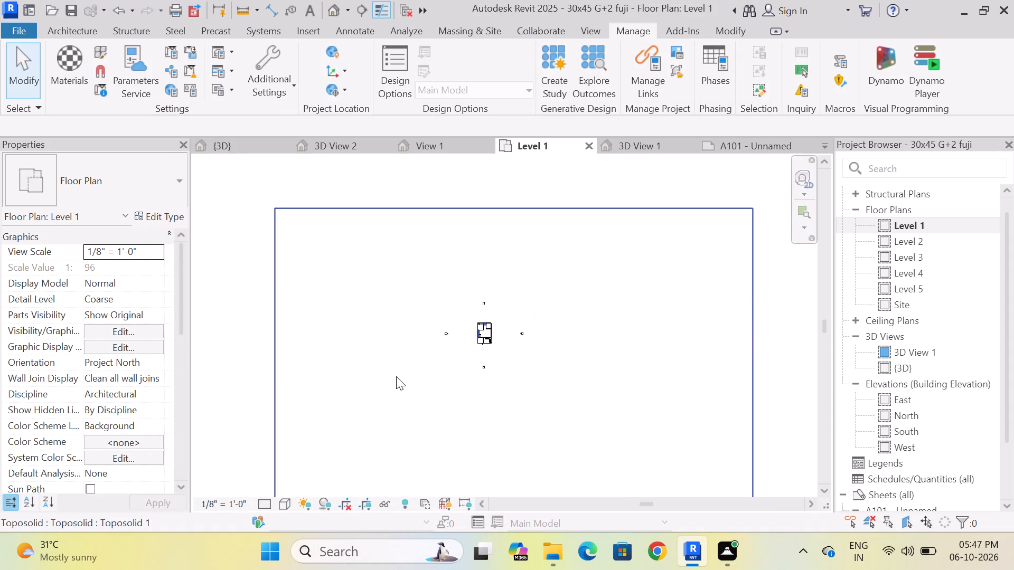
{"action": "left_click", "coordinate": [52, 36]}
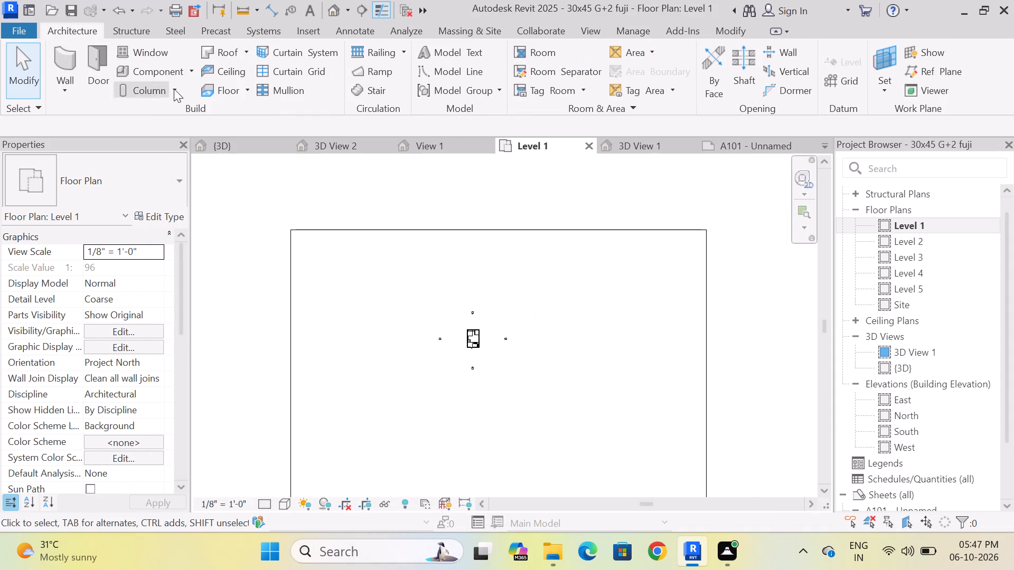
{"action": "left_click", "coordinate": [211, 86]}
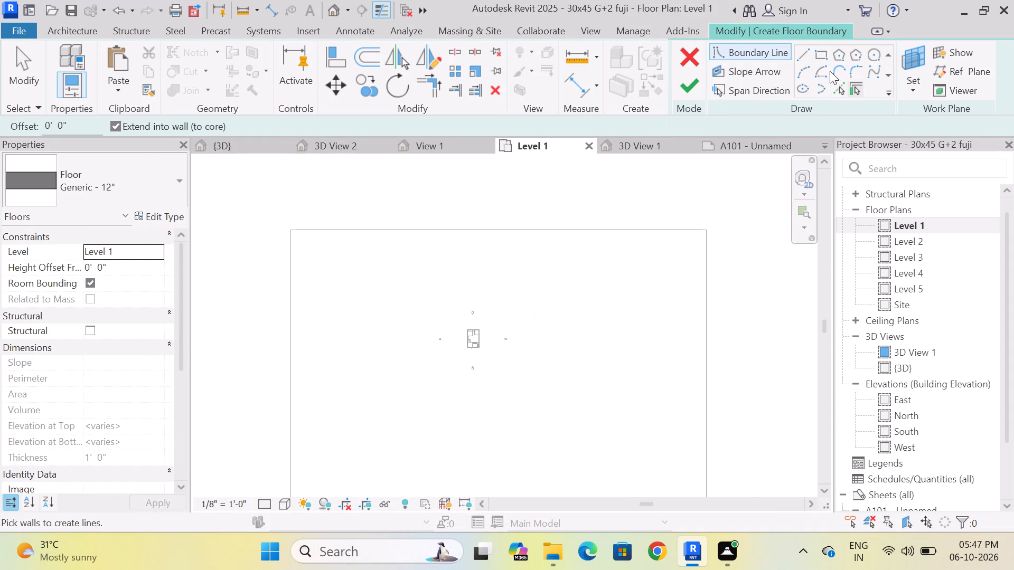
{"action": "left_click", "coordinate": [823, 53]}
{"action": "scroll", "coordinate": [471, 240], "scroll_direction": "down", "scroll_amount": 3}
{"action": "scroll", "coordinate": [389, 351], "scroll_direction": "up", "scroll_amount": 3}
{"action": "scroll", "coordinate": [571, 272], "scroll_direction": "up", "scroll_amount": 5}
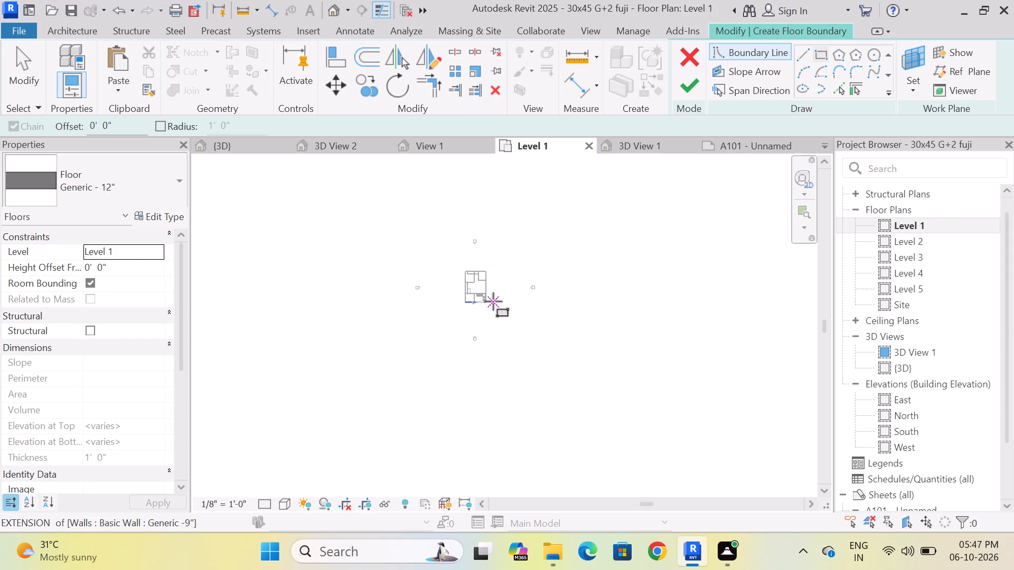
{"action": "scroll", "coordinate": [493, 301], "scroll_direction": "up", "scroll_amount": 20}
{"action": "scroll", "coordinate": [493, 301], "scroll_direction": "up", "scroll_amount": 2}
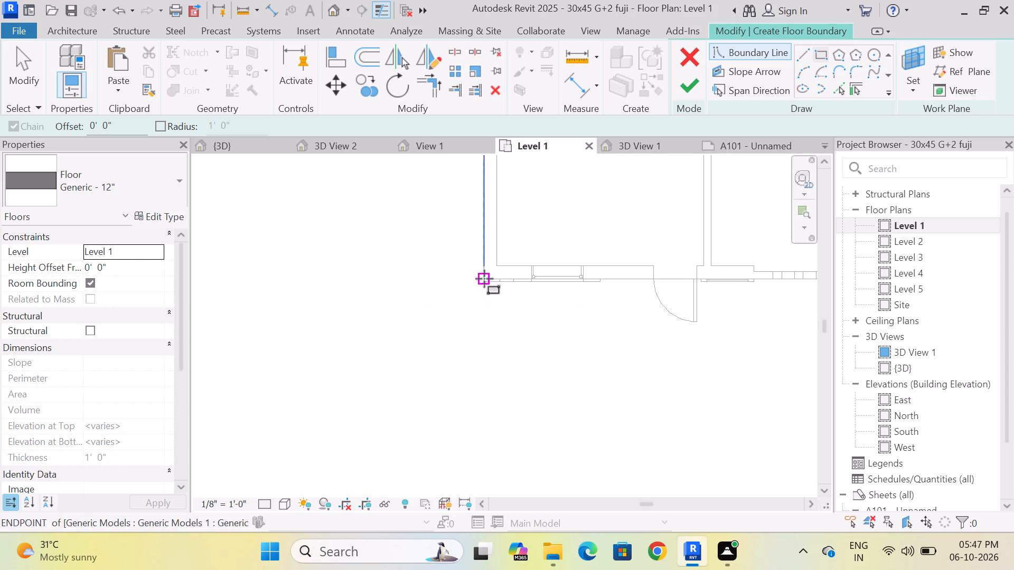
{"action": "scroll", "coordinate": [489, 278], "scroll_direction": "up", "scroll_amount": 13}
{"action": "left_click", "coordinate": [450, 264]}
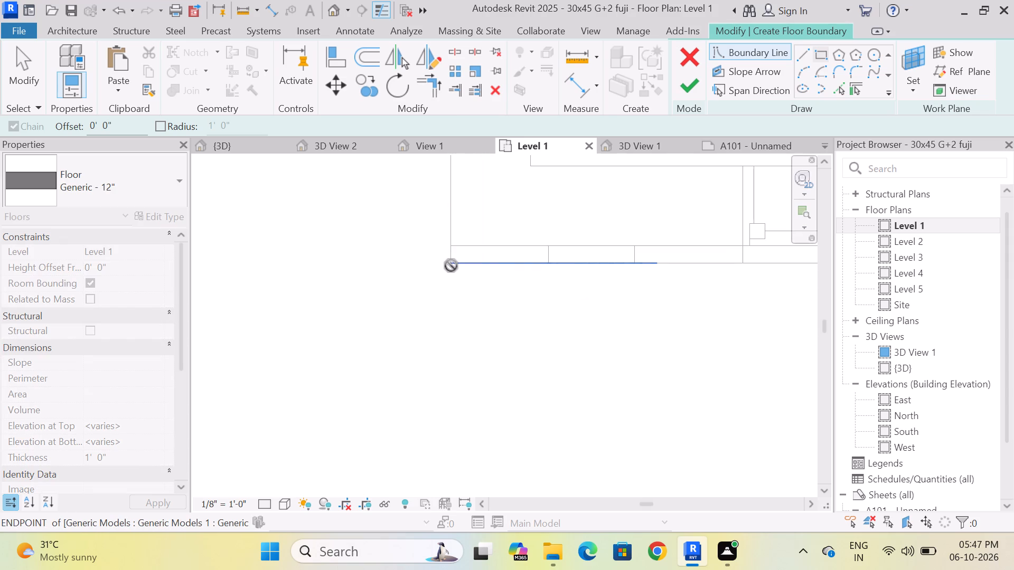
{"action": "scroll", "coordinate": [451, 271], "scroll_direction": "down", "scroll_amount": 15}
{"action": "scroll", "coordinate": [523, 321], "scroll_direction": "down", "scroll_amount": 7}
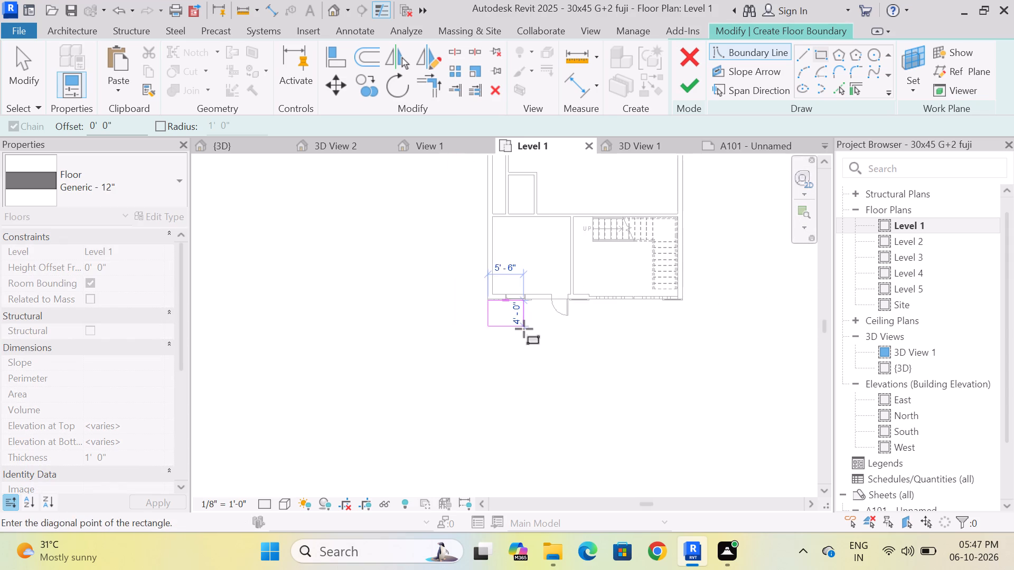
{"action": "scroll", "coordinate": [524, 329], "scroll_direction": "down", "scroll_amount": 14}
{"action": "scroll", "coordinate": [665, 370], "scroll_direction": "down", "scroll_amount": 10}
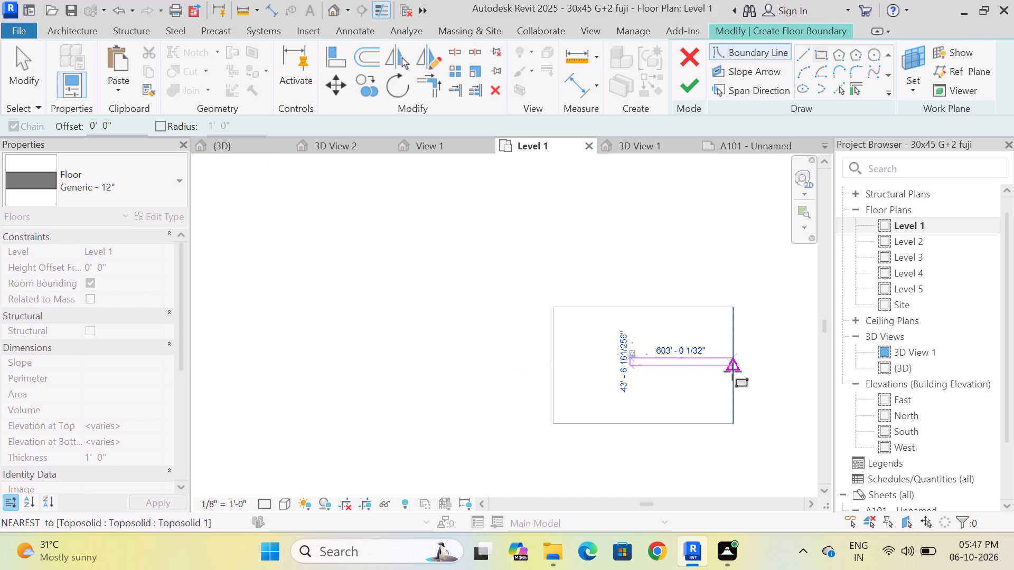
{"action": "scroll", "coordinate": [733, 372], "scroll_direction": "up", "scroll_amount": 7}
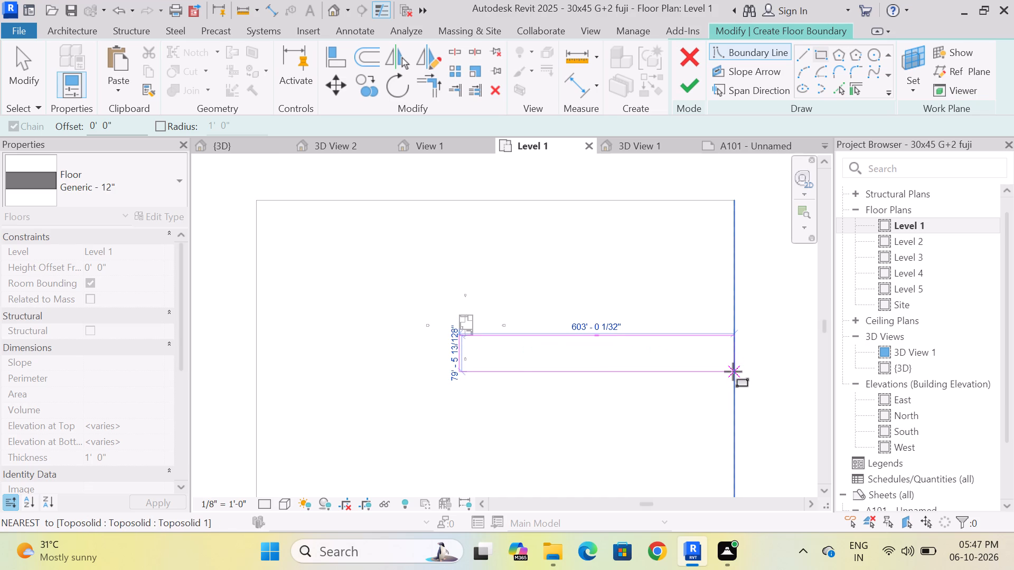
{"action": "left_click", "coordinate": [733, 372]}
{"action": "scroll", "coordinate": [701, 366], "scroll_direction": "down", "scroll_amount": 4}
Extend the floor boundary's left side to the toposolid's left edge and finish the floor.
{"action": "key", "text": "Escape"}
{"action": "scroll", "coordinate": [624, 267], "scroll_direction": "down", "scroll_amount": 3}
{"action": "scroll", "coordinate": [543, 316], "scroll_direction": "up", "scroll_amount": 4}
{"action": "key", "text": "Escape"}
{"action": "left_click_drag", "start_coordinate": [614, 336], "coordinate": [482, 334]}
{"action": "key", "text": "Escape"}
{"action": "scroll", "coordinate": [496, 344], "scroll_direction": "down", "scroll_amount": 3}
{"action": "left_click", "coordinate": [679, 90]}
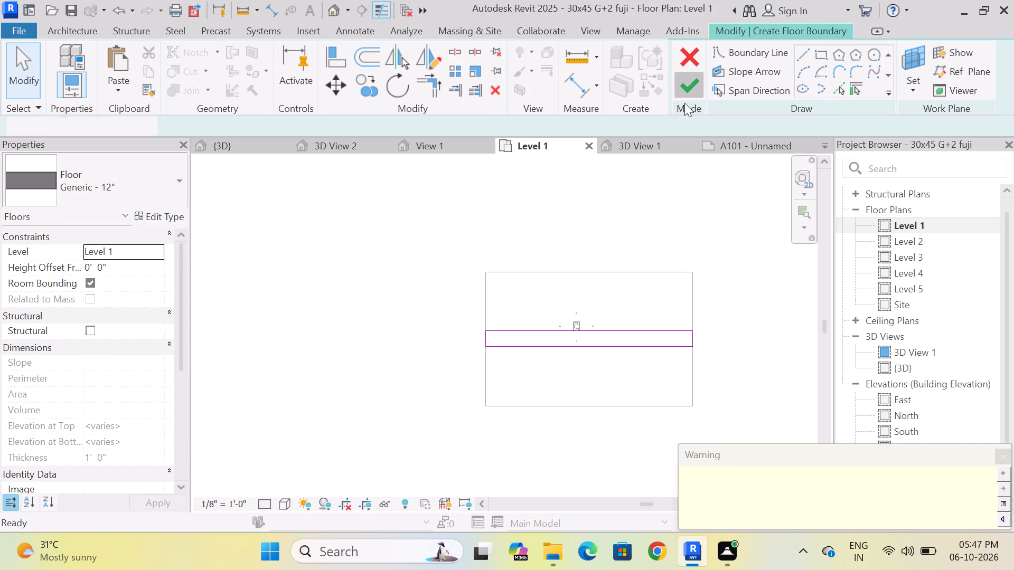
In the East elevation, lower the toposolid beneath the floor strip to a height offset of -1' 3" from Level 1.
{"action": "key", "text": "Escape"}
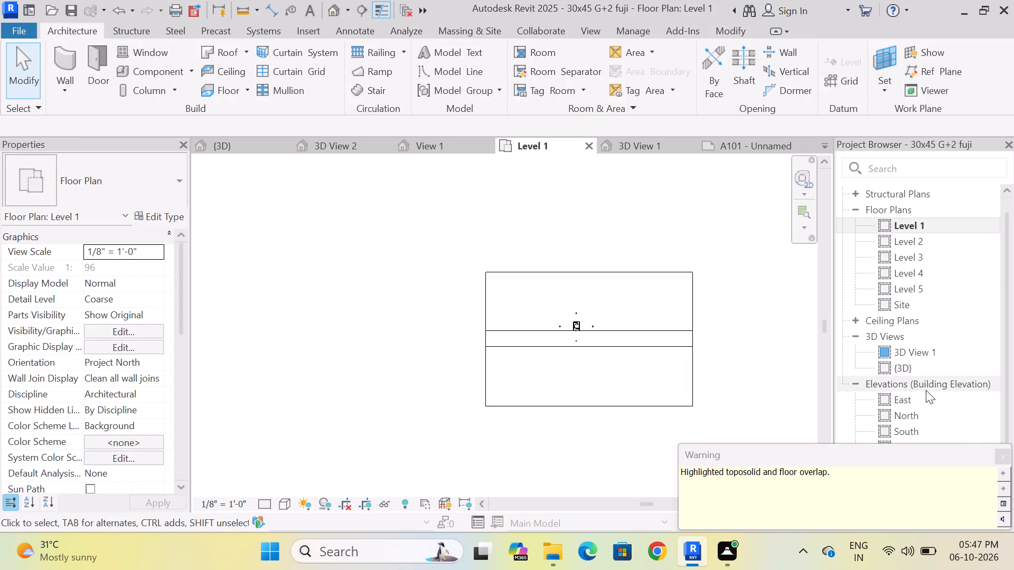
{"action": "double_click", "coordinate": [913, 403]}
{"action": "scroll", "coordinate": [512, 317], "scroll_direction": "up", "scroll_amount": 3}
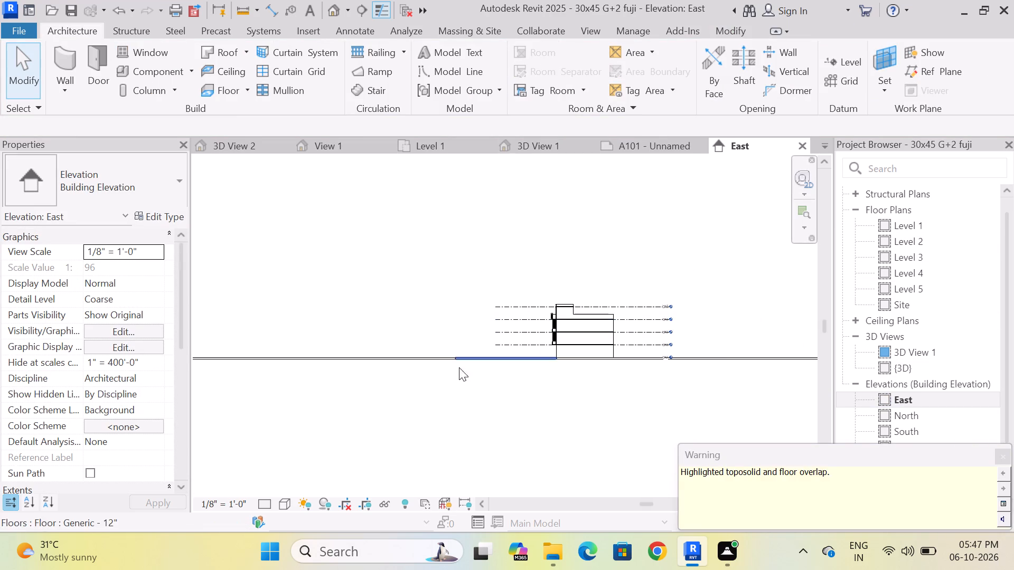
{"action": "scroll", "coordinate": [397, 373], "scroll_direction": "up", "scroll_amount": 3}
{"action": "left_click", "coordinate": [391, 356]}
{"action": "key", "text": "Down"}
{"action": "key", "text": "Down"}
{"action": "key", "text": "Down"}
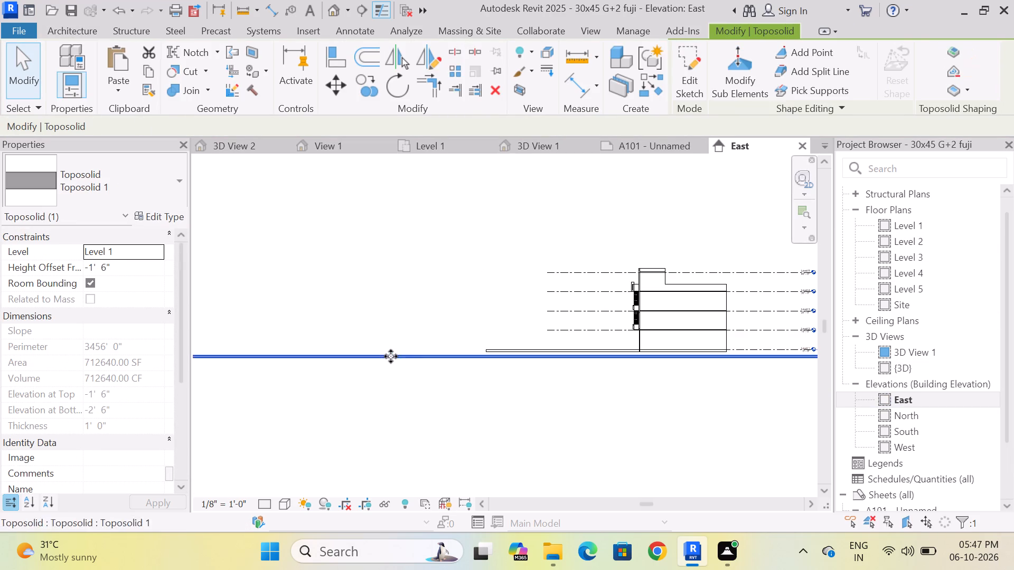
{"action": "scroll", "coordinate": [473, 344], "scroll_direction": "up", "scroll_amount": 7}
{"action": "key", "text": "Up"}
{"action": "key", "text": "Up"}
{"action": "scroll", "coordinate": [493, 332], "scroll_direction": "up", "scroll_amount": 4}
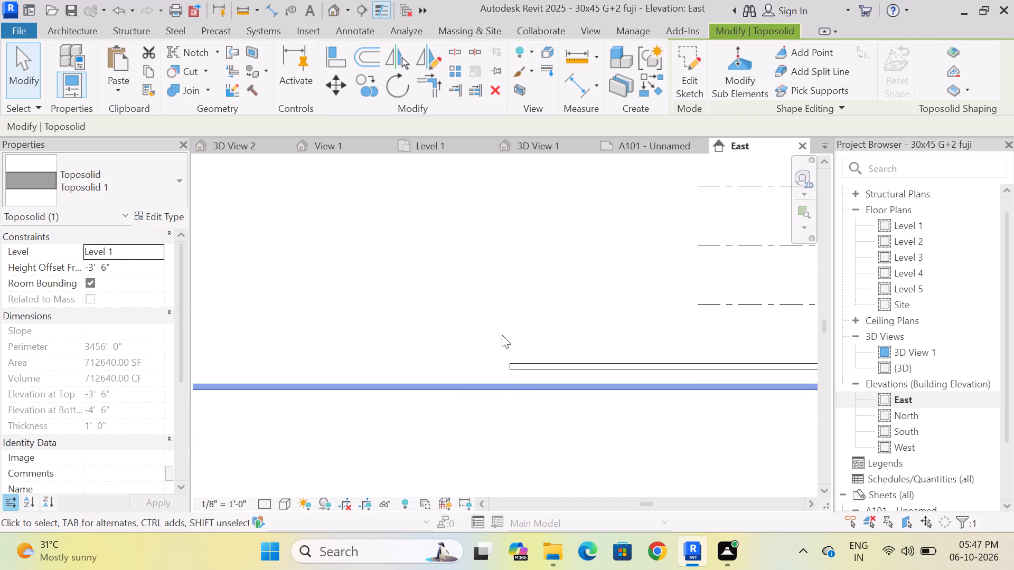
{"action": "scroll", "coordinate": [502, 335], "scroll_direction": "up", "scroll_amount": 2}
{"action": "key", "text": "Up"}
{"action": "key", "text": "Up"}
{"action": "key", "text": "Up"}
{"action": "key", "text": "Up"}
{"action": "key", "text": "Up"}
{"action": "key", "text": "Up"}
{"action": "key", "text": "Up"}
{"action": "key", "text": "Up"}
{"action": "key", "text": "Up"}
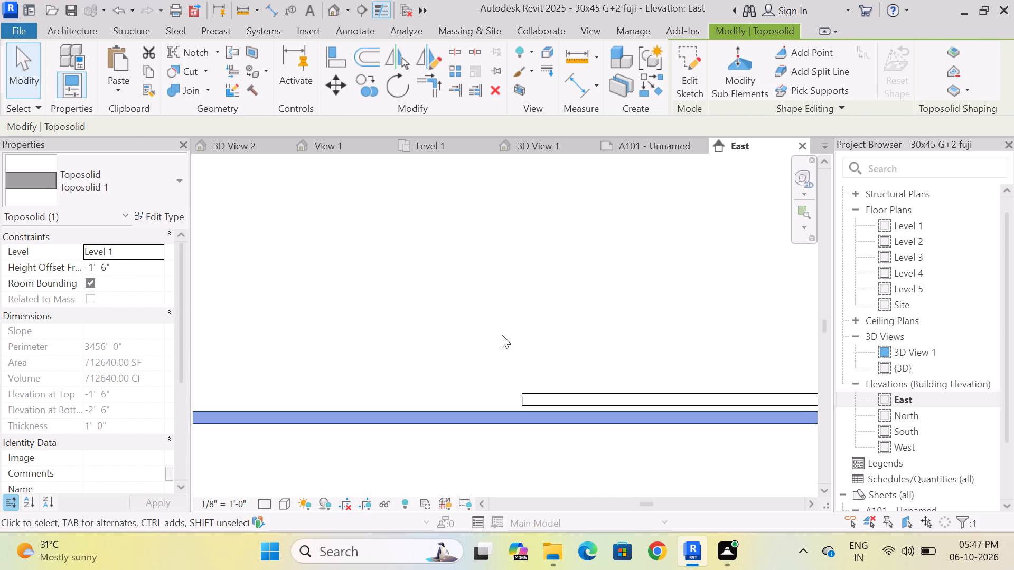
{"action": "scroll", "coordinate": [383, 322], "scroll_direction": "down", "scroll_amount": 10}
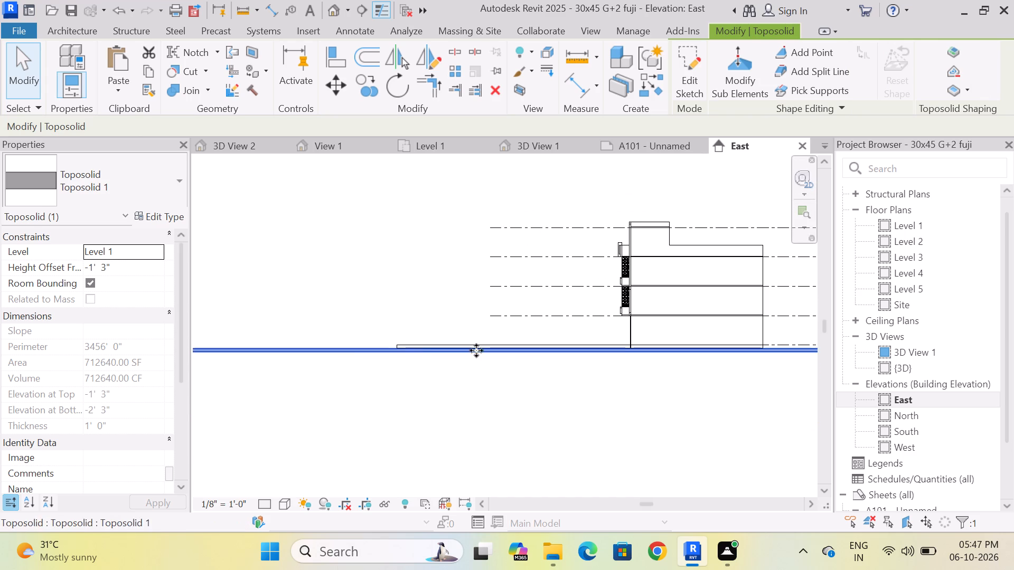
{"action": "scroll", "coordinate": [582, 360], "scroll_direction": "up", "scroll_amount": 3}
{"action": "scroll", "coordinate": [677, 372], "scroll_direction": "down", "scroll_amount": 3}
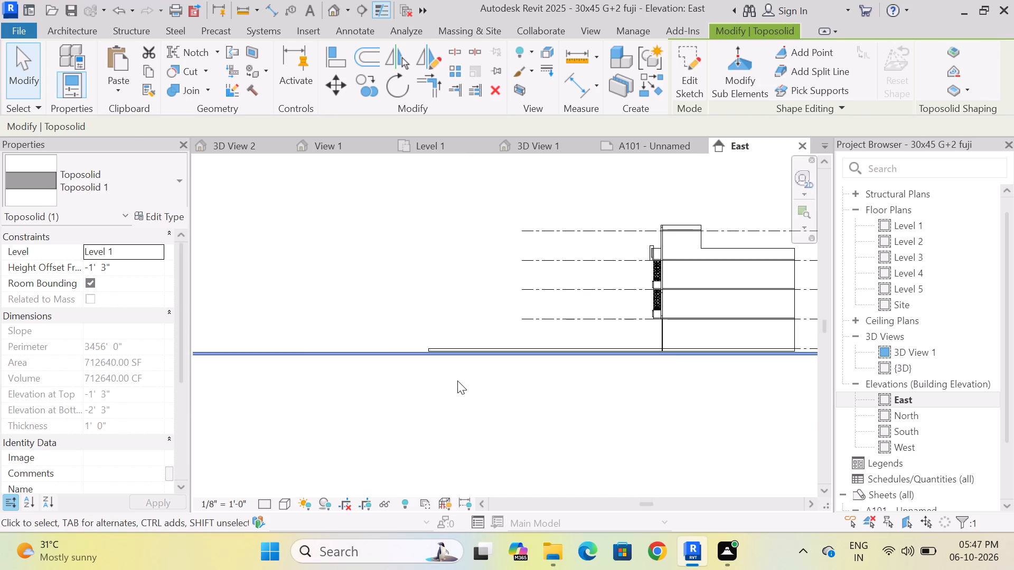
{"action": "key", "text": "Escape"}
{"action": "key", "text": "Escape"}
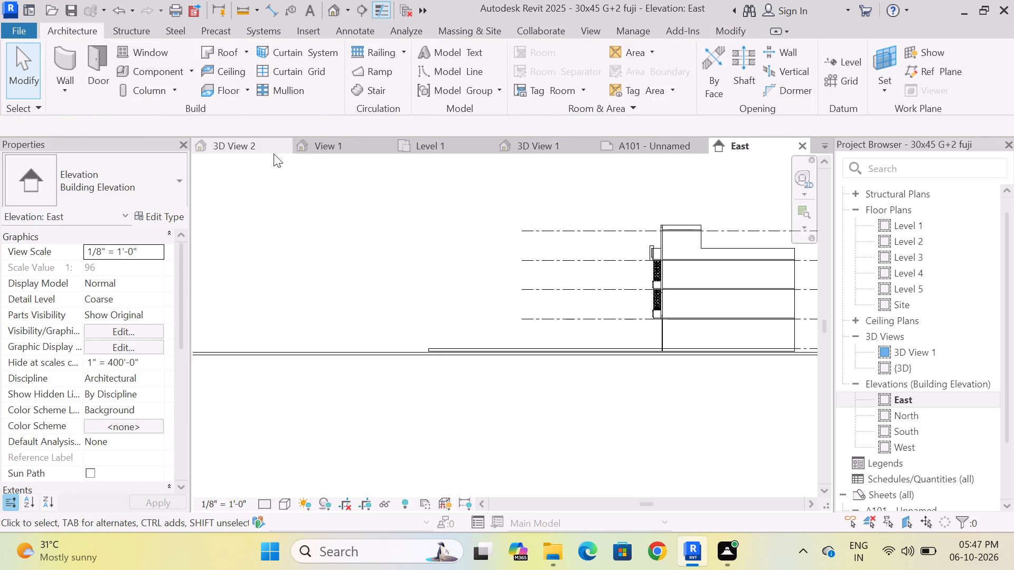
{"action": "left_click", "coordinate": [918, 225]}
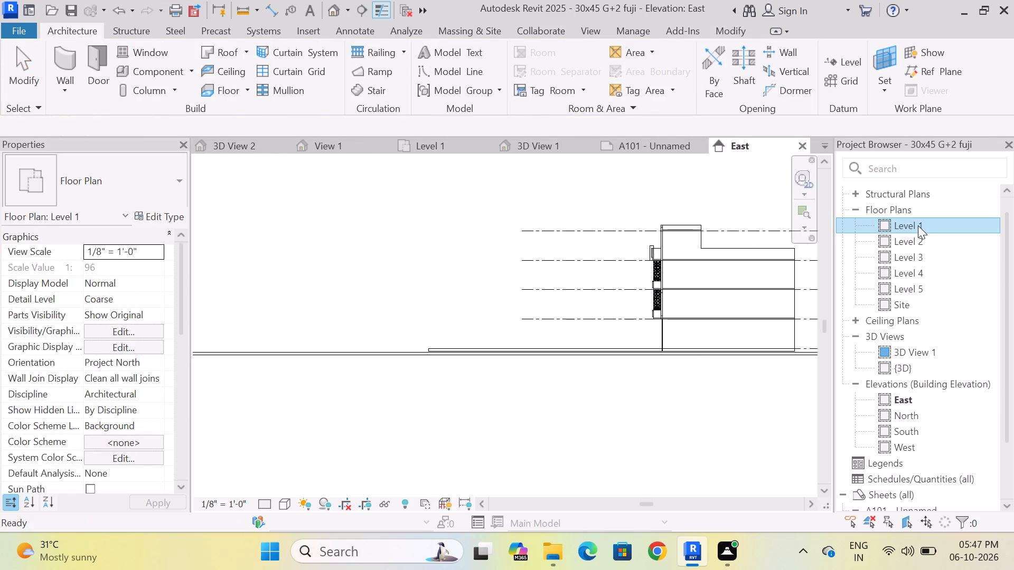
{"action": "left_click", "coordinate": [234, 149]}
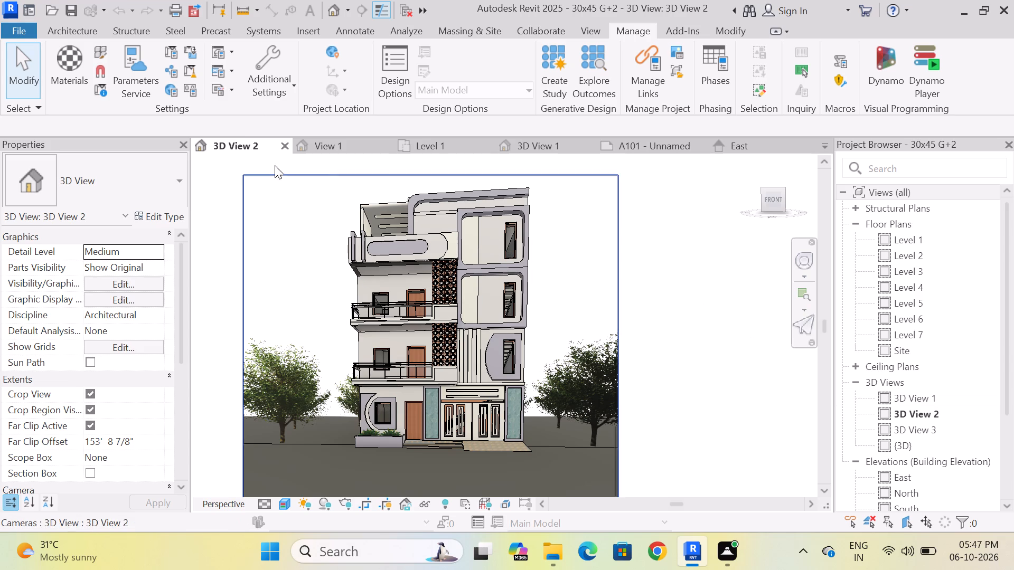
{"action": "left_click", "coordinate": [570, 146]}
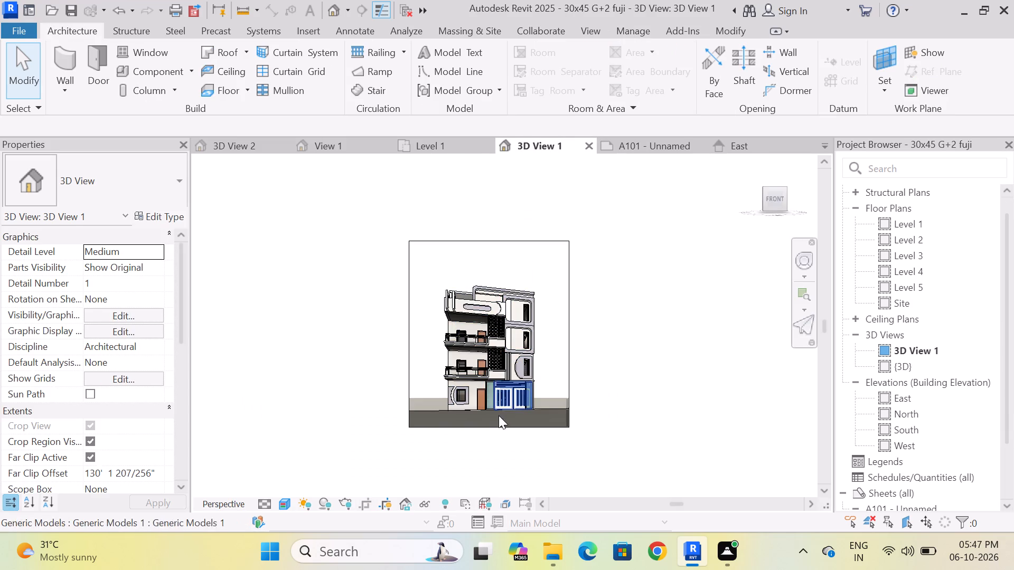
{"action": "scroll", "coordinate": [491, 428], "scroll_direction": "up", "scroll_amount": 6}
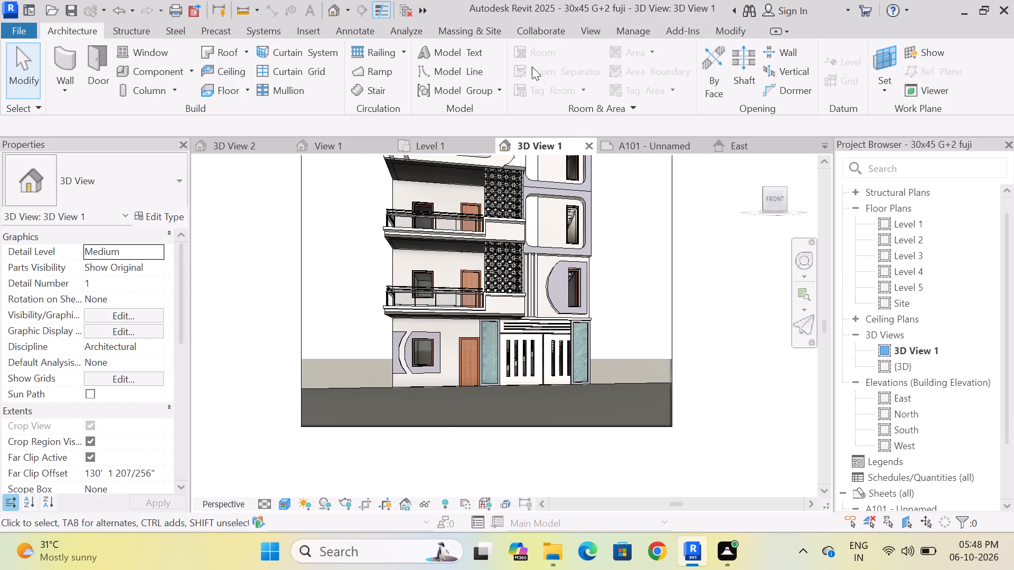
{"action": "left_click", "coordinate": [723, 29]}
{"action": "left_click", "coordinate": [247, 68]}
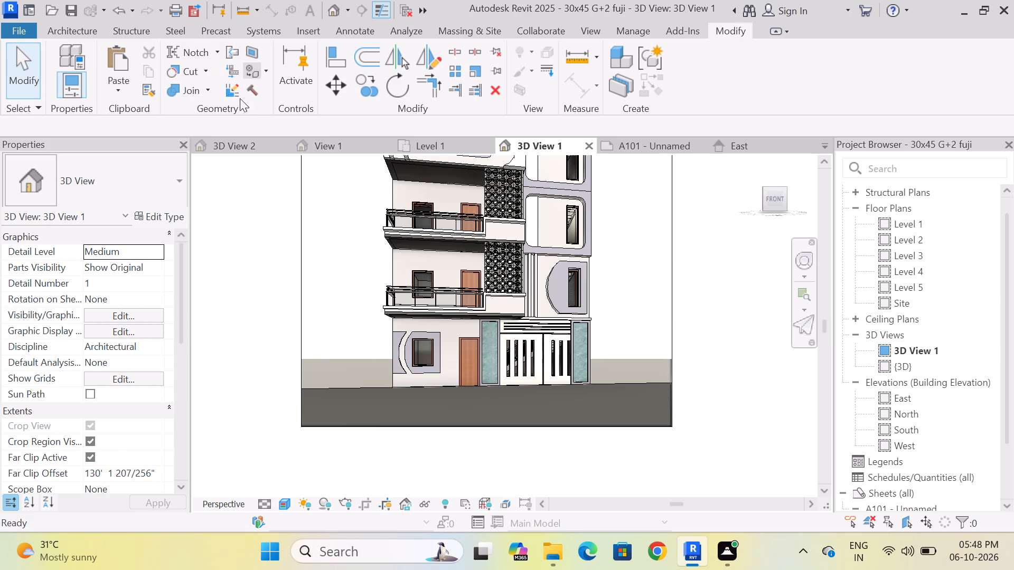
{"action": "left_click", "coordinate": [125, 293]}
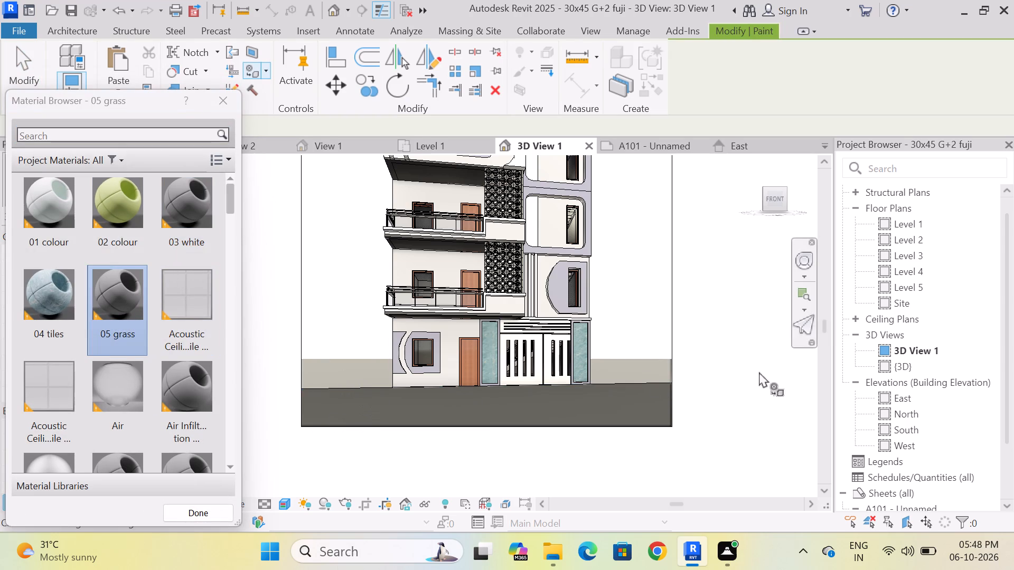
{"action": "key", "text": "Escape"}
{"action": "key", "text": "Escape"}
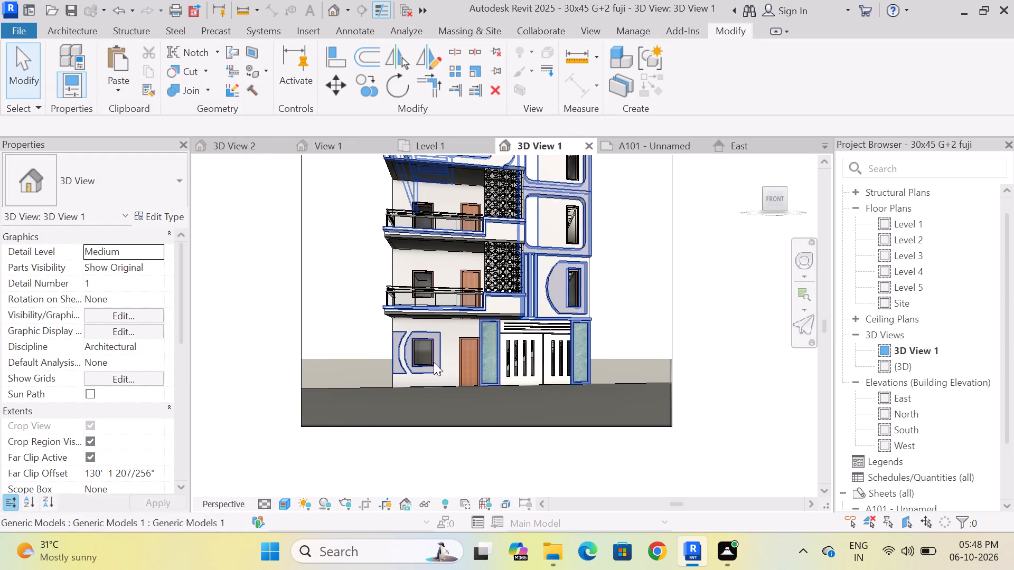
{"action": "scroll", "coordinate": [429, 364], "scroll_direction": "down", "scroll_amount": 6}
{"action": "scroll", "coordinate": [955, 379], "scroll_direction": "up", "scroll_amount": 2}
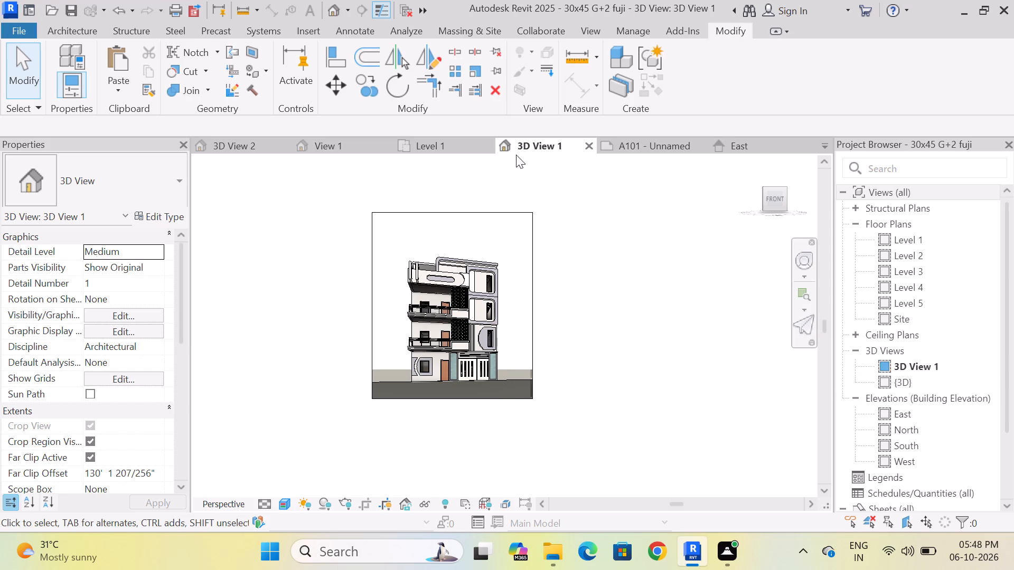
Paint the toposolid's top surface around the house with the 05 grass material in the default {3D} view.
{"action": "left_click", "coordinate": [338, 13]}
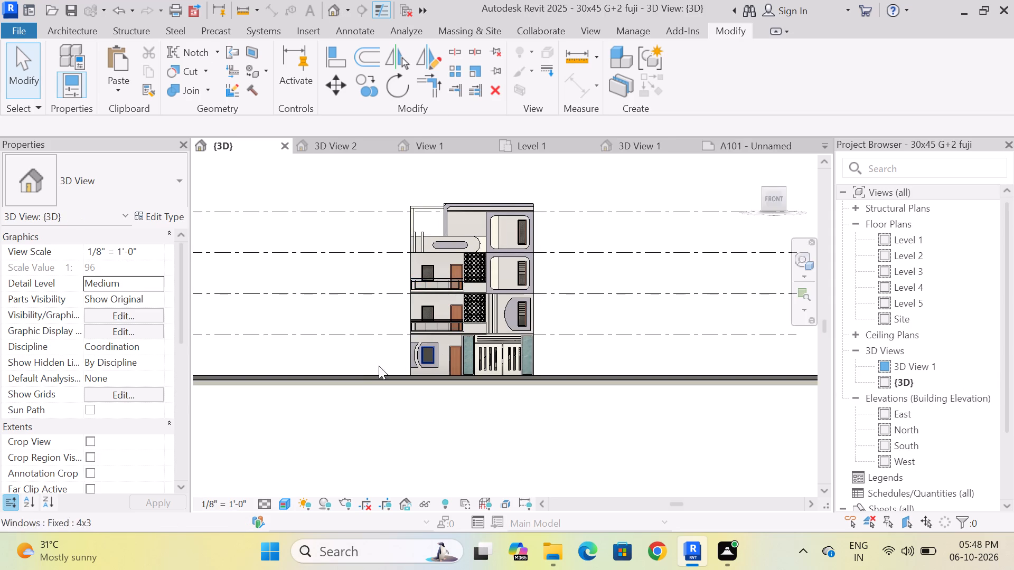
{"action": "middle_click_drag", "start_coordinate": [454, 416], "coordinate": [449, 443], "text": "shift"}
{"action": "scroll", "coordinate": [343, 302], "scroll_direction": "down", "scroll_amount": 3}
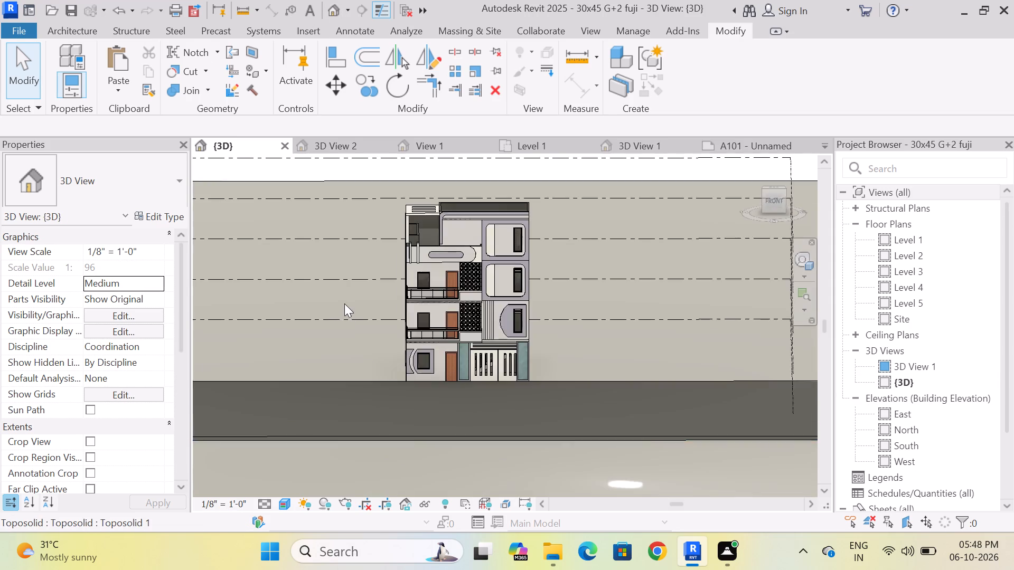
{"action": "scroll", "coordinate": [344, 303], "scroll_direction": "down", "scroll_amount": 1}
{"action": "left_click", "coordinate": [252, 70]}
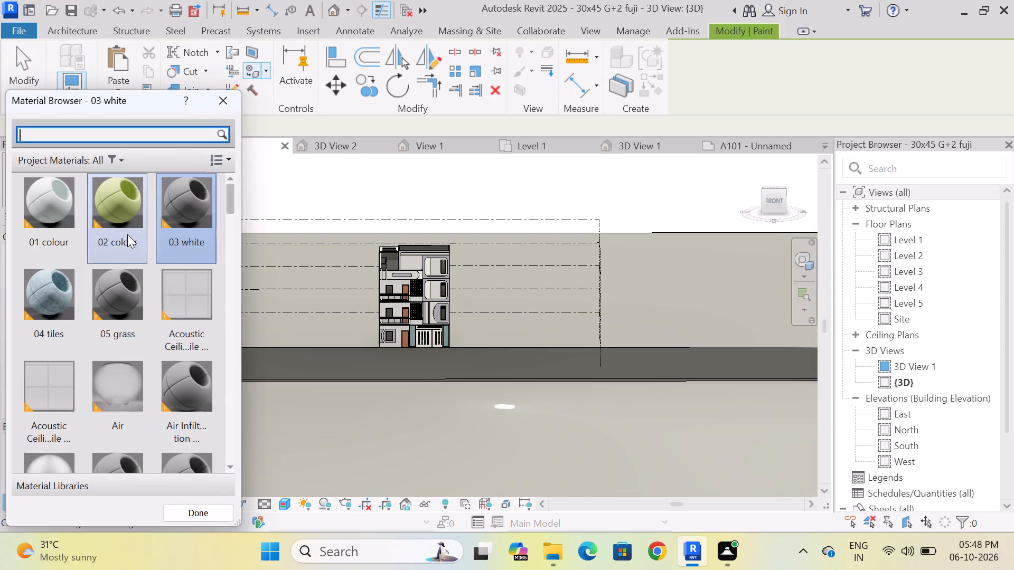
{"action": "left_click_drag", "start_coordinate": [125, 302], "coordinate": [129, 303]}
{"action": "left_click", "coordinate": [713, 289]}
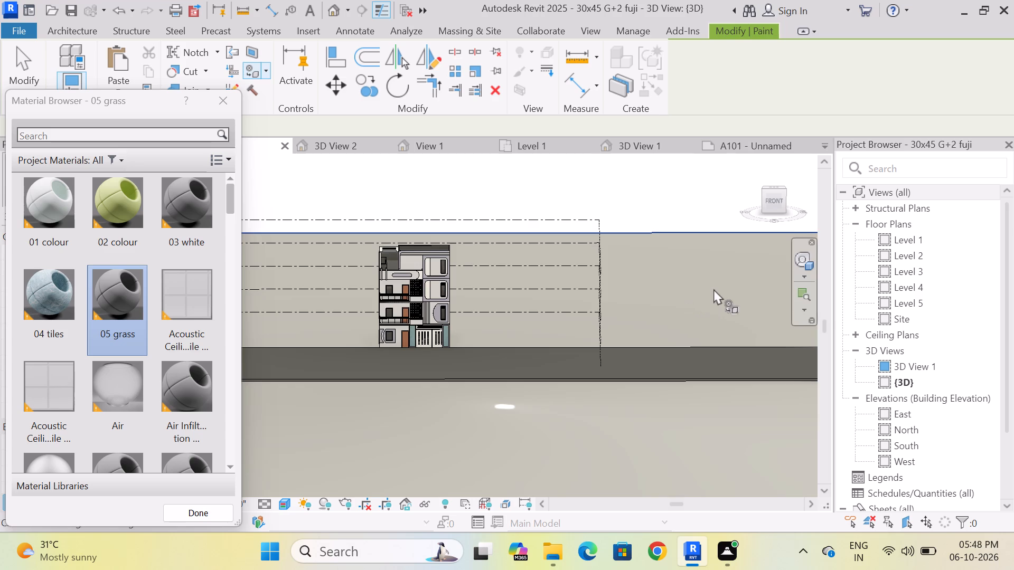
{"action": "scroll", "coordinate": [599, 293], "scroll_direction": "down", "scroll_amount": 3}
{"action": "scroll", "coordinate": [541, 345], "scroll_direction": "up", "scroll_amount": 2}
{"action": "scroll", "coordinate": [465, 345], "scroll_direction": "up", "scroll_amount": 3}
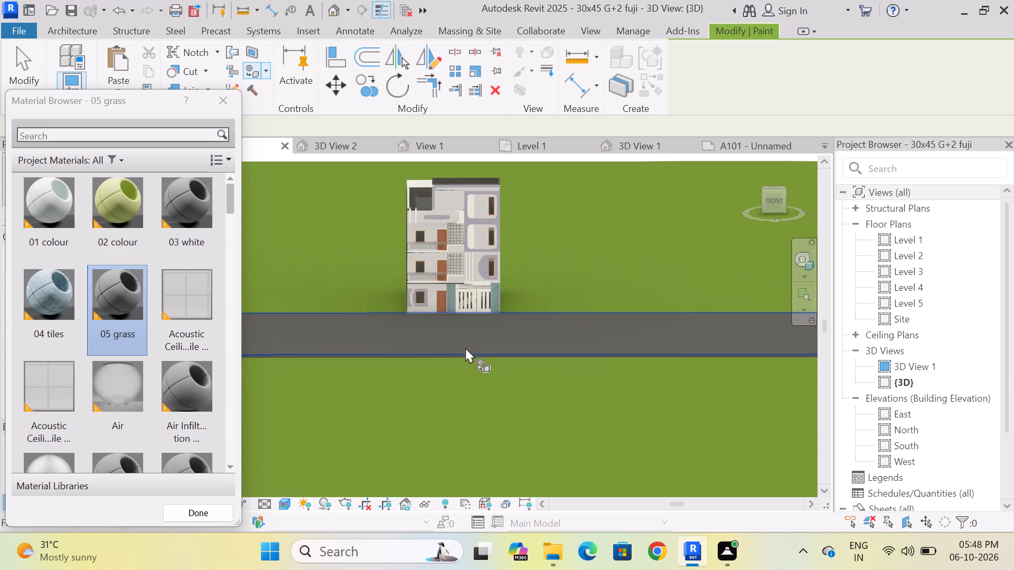
{"action": "key", "text": "Escape"}
Examine the painted ground and the floor strip along the house front from several 3D angles.
{"action": "scroll", "coordinate": [426, 305], "scroll_direction": "up", "scroll_amount": 4}
{"action": "middle_click_drag", "start_coordinate": [478, 346], "coordinate": [470, 339], "text": "shift"}
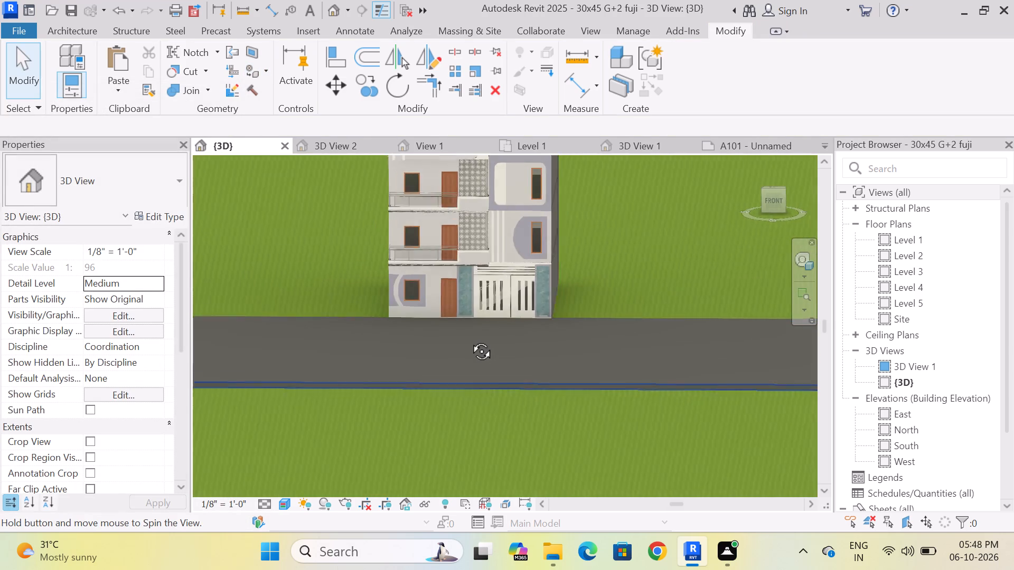
{"action": "middle_click_drag", "start_coordinate": [470, 339], "coordinate": [483, 346], "text": "shift"}
{"action": "scroll", "coordinate": [485, 351], "scroll_direction": "down", "scroll_amount": 3}
{"action": "middle_click_drag", "start_coordinate": [496, 363], "coordinate": [512, 332]}
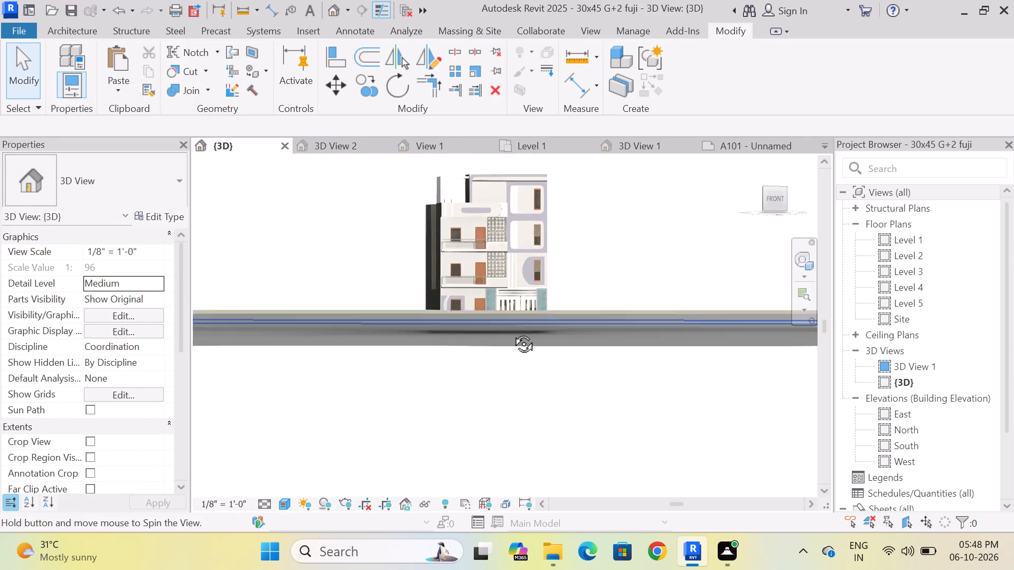
{"action": "middle_click_drag", "start_coordinate": [512, 332], "coordinate": [503, 356]}
{"action": "scroll", "coordinate": [464, 351], "scroll_direction": "up", "scroll_amount": 4}
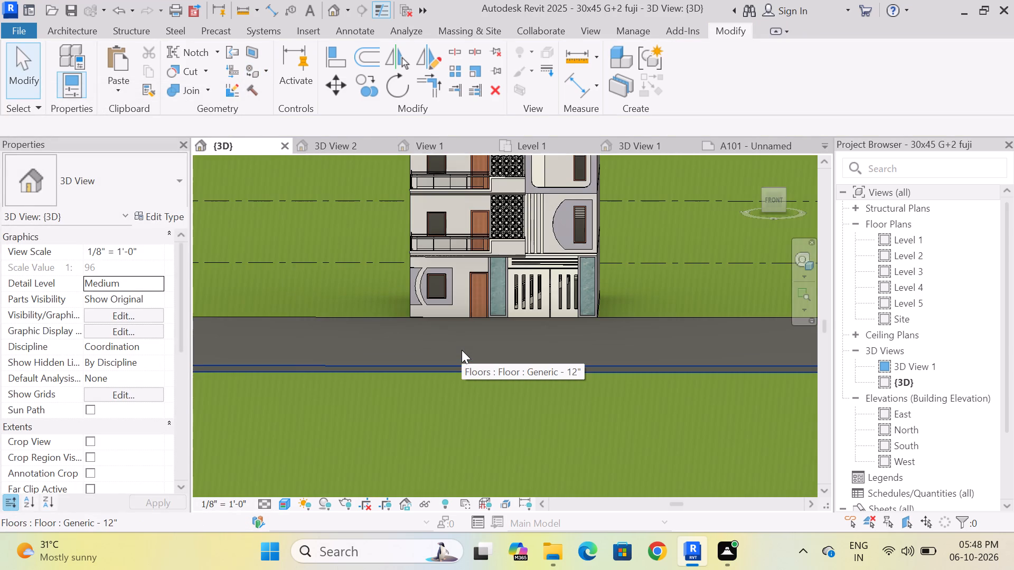
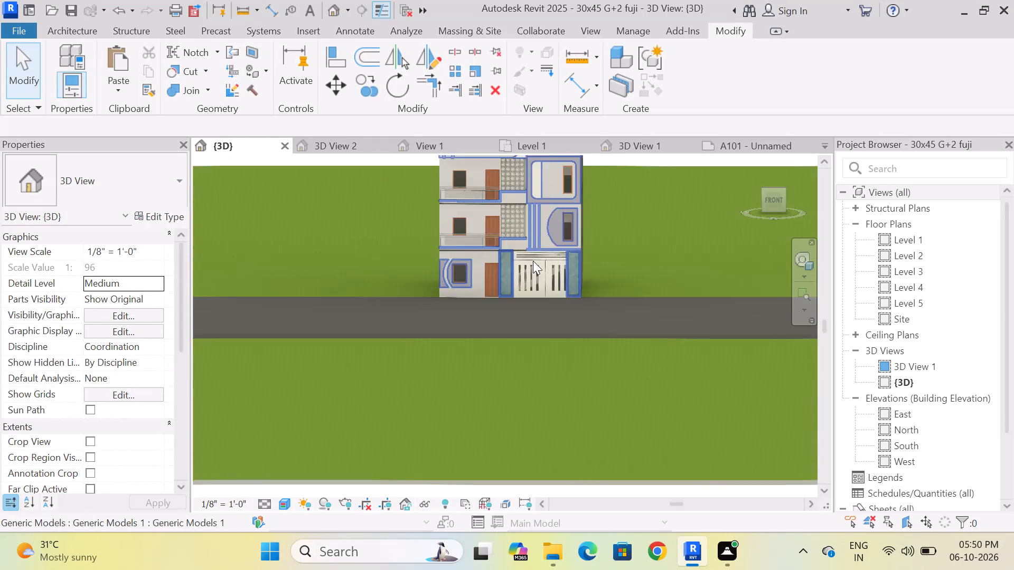
Examine the patterned jali screens beside the front balconies and their curtain grid lines in the {3D} view.
{"action": "scroll", "coordinate": [512, 175], "scroll_direction": "up", "scroll_amount": 10}
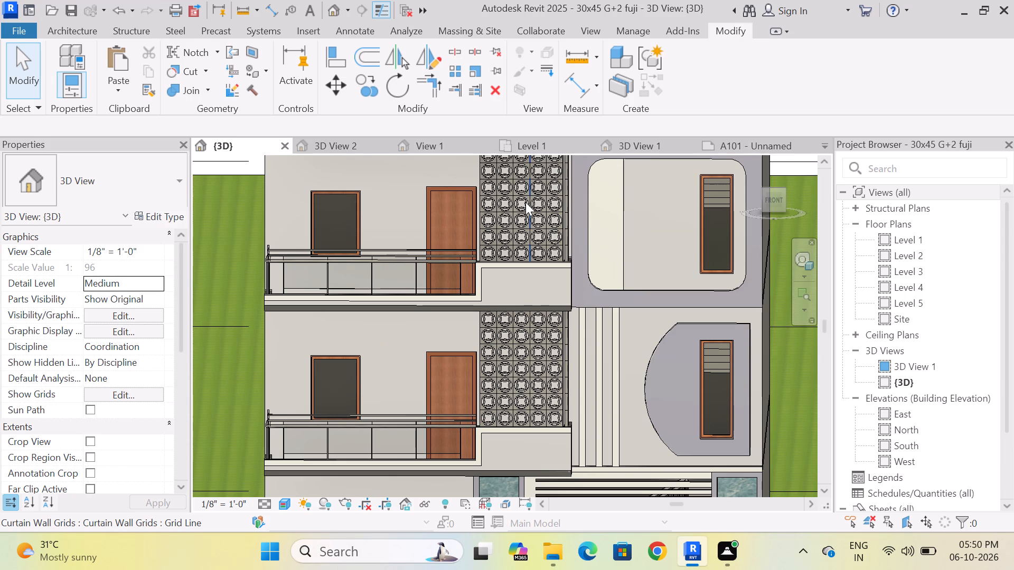
{"action": "left_click", "coordinate": [532, 207]}
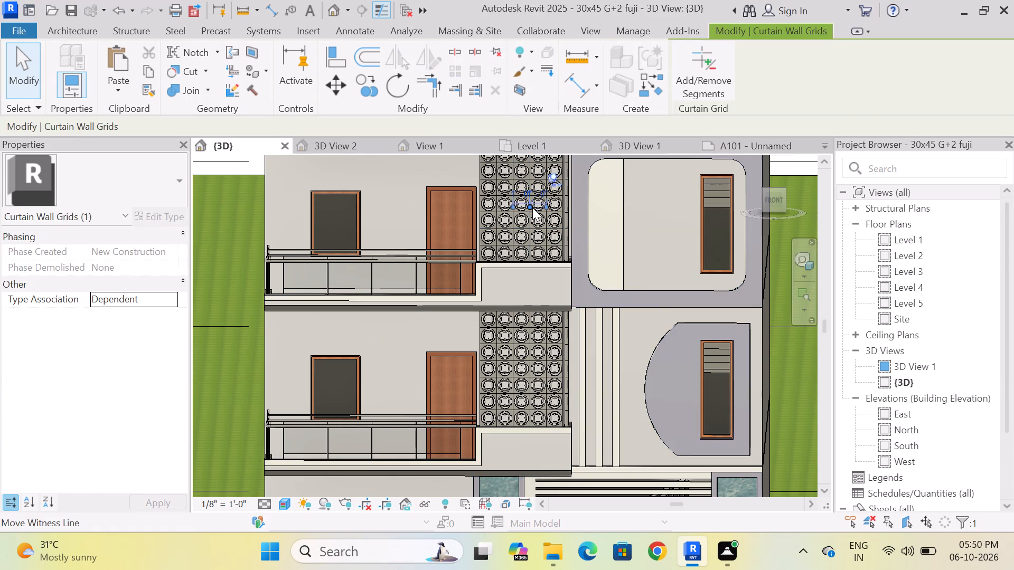
{"action": "scroll", "coordinate": [535, 260], "scroll_direction": "down", "scroll_amount": 3}
{"action": "scroll", "coordinate": [532, 194], "scroll_direction": "up", "scroll_amount": 2}
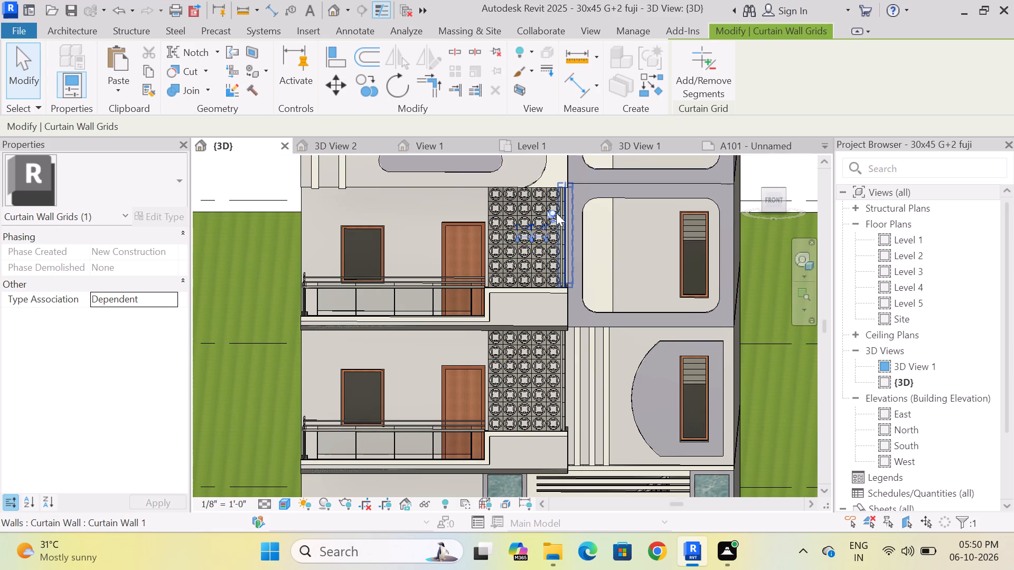
{"action": "scroll", "coordinate": [519, 203], "scroll_direction": "up", "scroll_amount": 4}
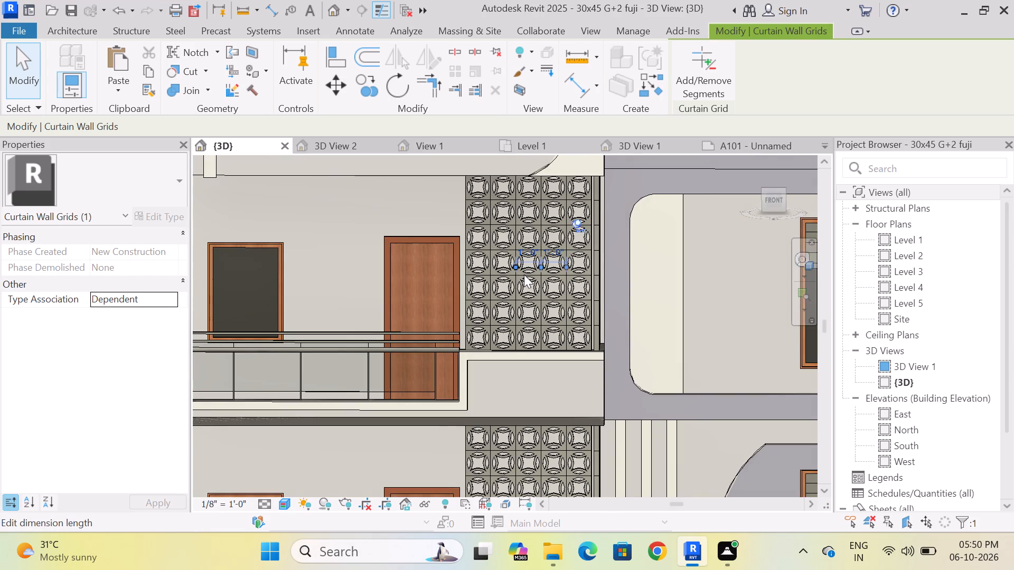
{"action": "key", "text": "Escape"}
{"action": "key", "text": "Escape"}
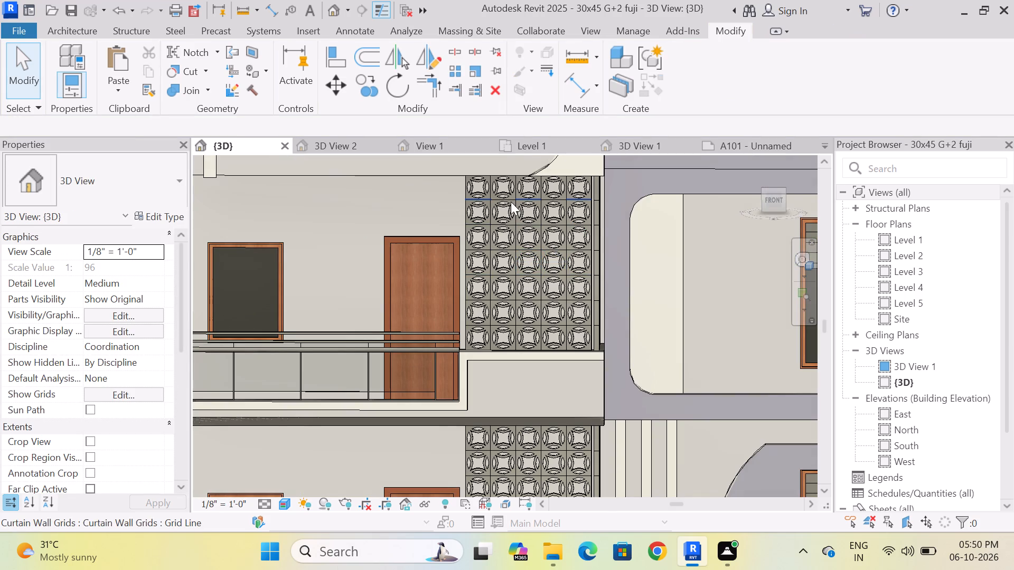
{"action": "scroll", "coordinate": [514, 279], "scroll_direction": "down", "scroll_amount": 3}
{"action": "left_click", "coordinate": [490, 224]}
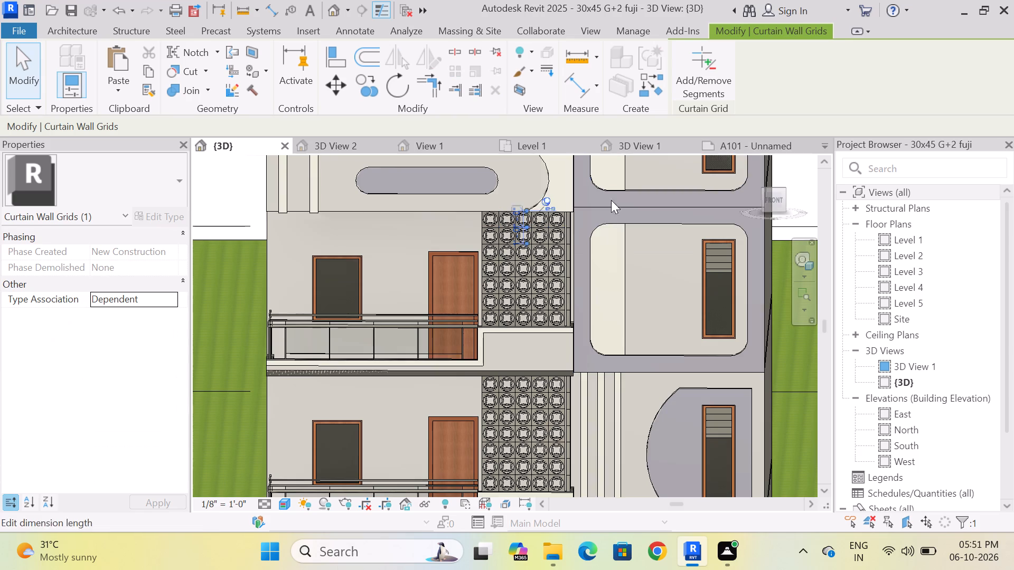
Close the open A101 sheet, East elevation and 3D View 1 views.
{"action": "left_click", "coordinate": [803, 143]}
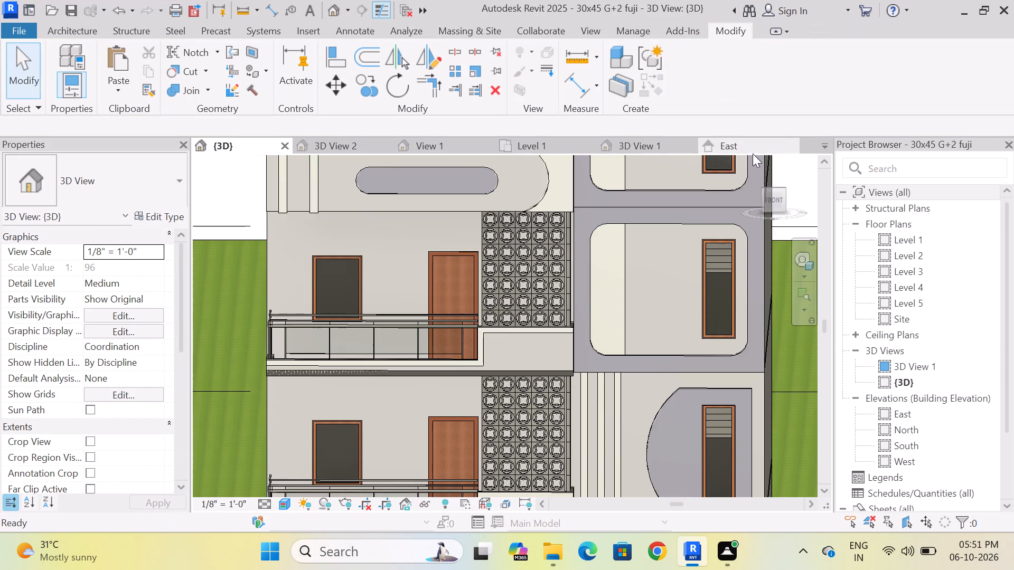
{"action": "left_click", "coordinate": [788, 146]}
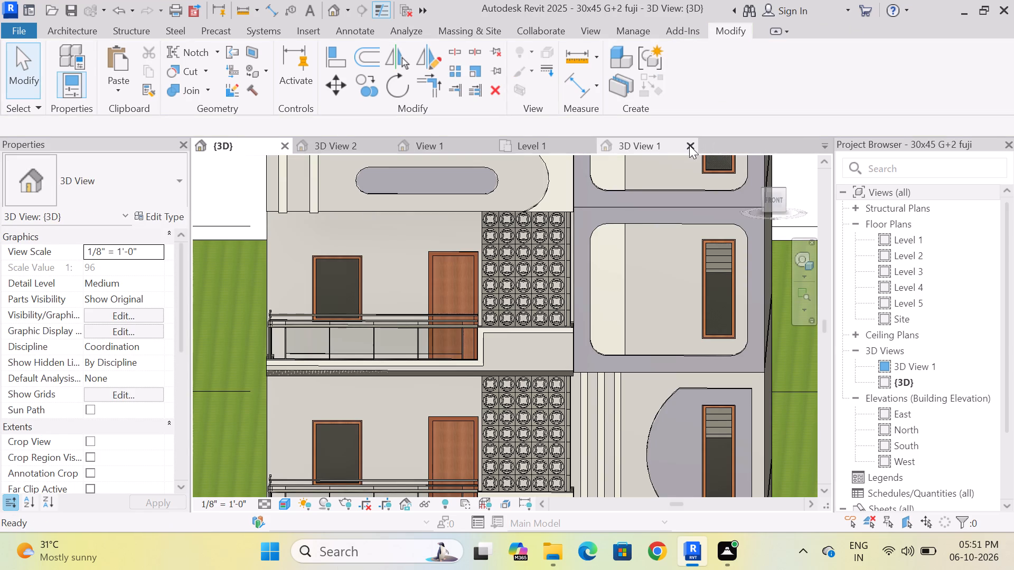
{"action": "left_click", "coordinate": [689, 145]}
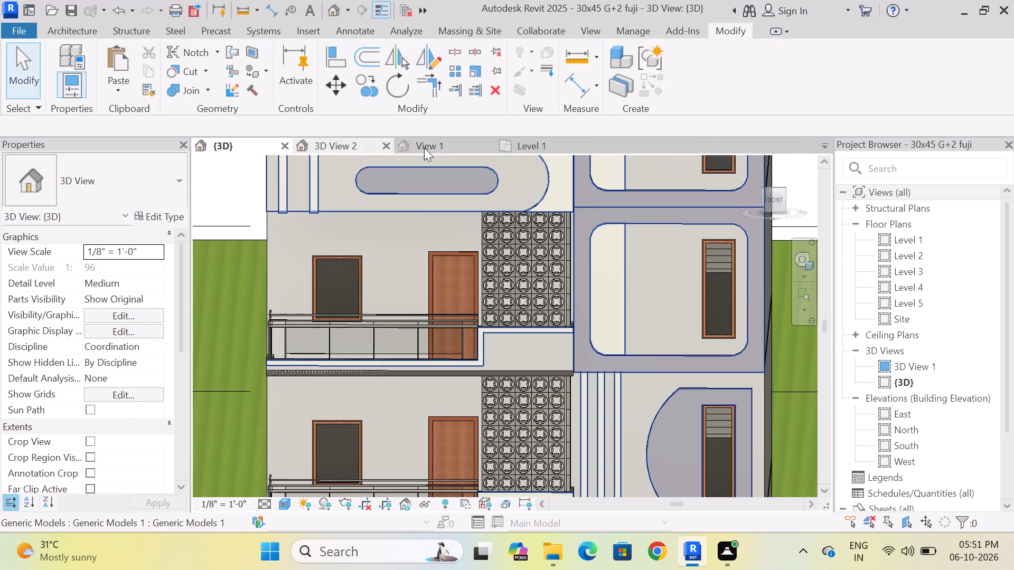
Select the whole Level 3 jali curtain wall on the front facade to view its properties.
{"action": "scroll", "coordinate": [424, 148], "scroll_direction": "down", "scroll_amount": 4}
{"action": "scroll", "coordinate": [499, 235], "scroll_direction": "up", "scroll_amount": 5}
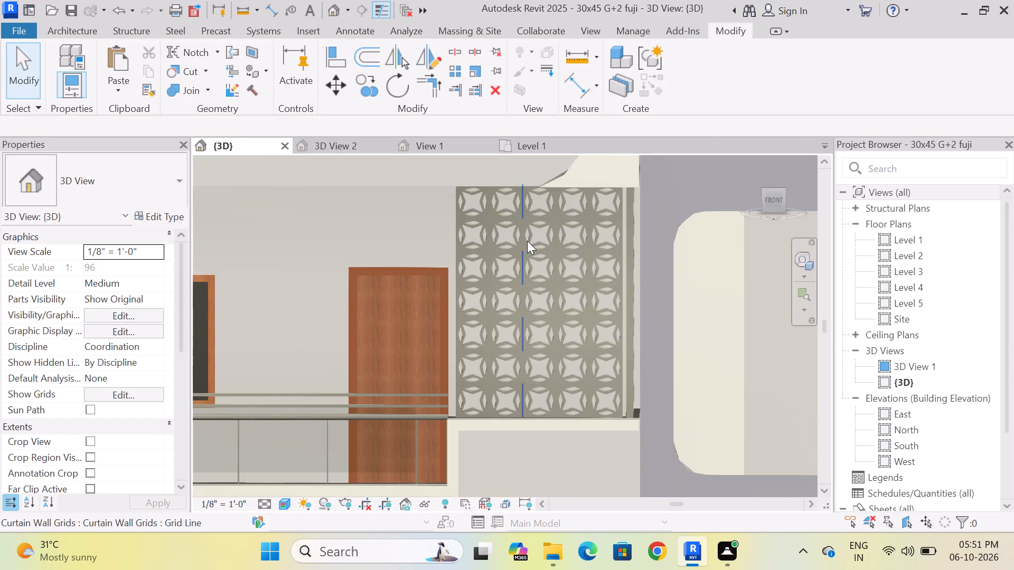
{"action": "left_click", "coordinate": [518, 227]}
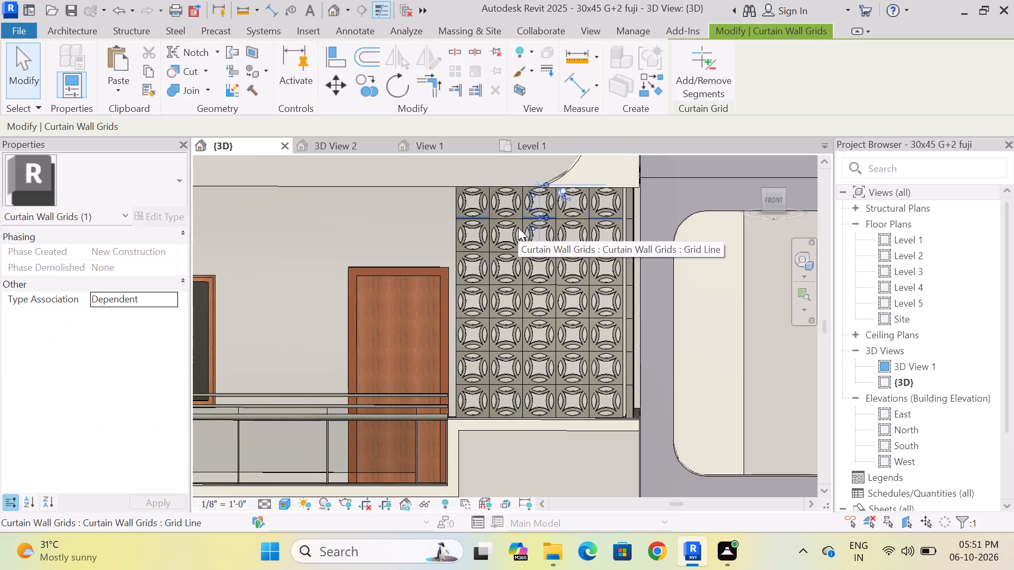
{"action": "key", "text": "Tab"}
{"action": "key", "text": "Tab"}
{"action": "left_click", "coordinate": [518, 227]}
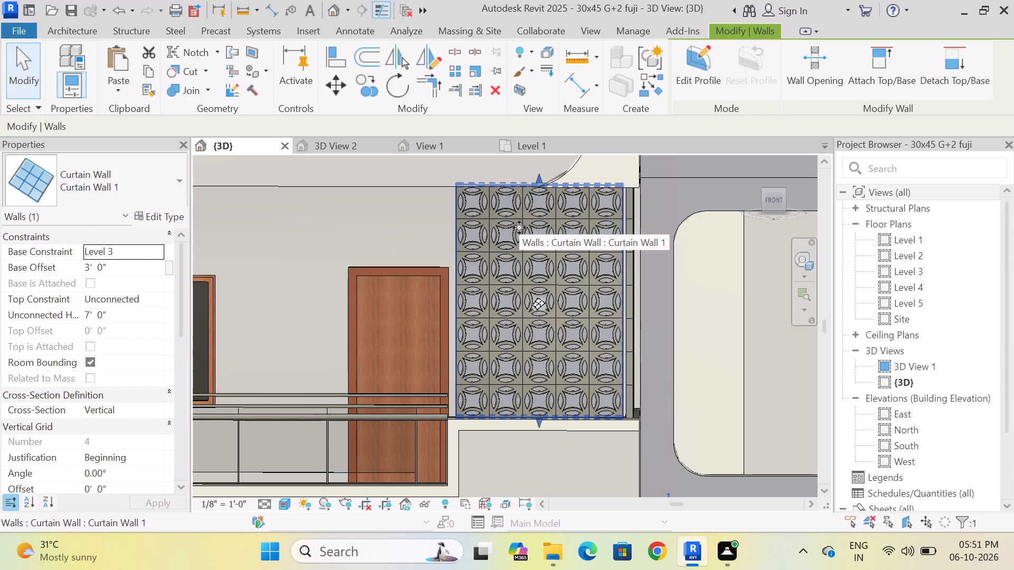
{"action": "key", "text": "Escape"}
Examine the jali curtain walls on both balcony floors and their grid lines against the full front facade.
{"action": "scroll", "coordinate": [496, 244], "scroll_direction": "down", "scroll_amount": 1}
{"action": "scroll", "coordinate": [548, 315], "scroll_direction": "down", "scroll_amount": 4}
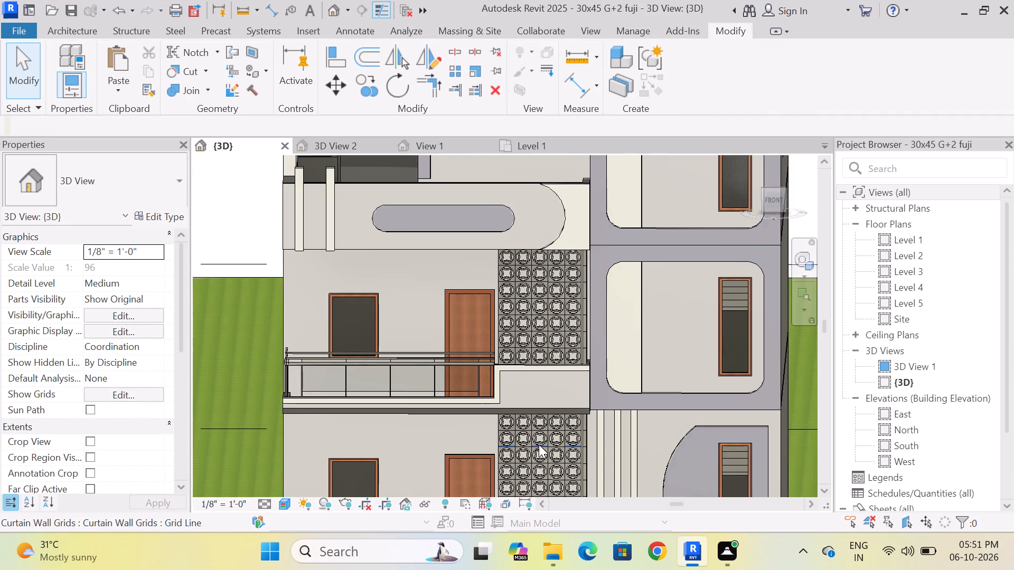
{"action": "scroll", "coordinate": [532, 267], "scroll_direction": "down", "scroll_amount": 3}
{"action": "scroll", "coordinate": [525, 287], "scroll_direction": "up", "scroll_amount": 8}
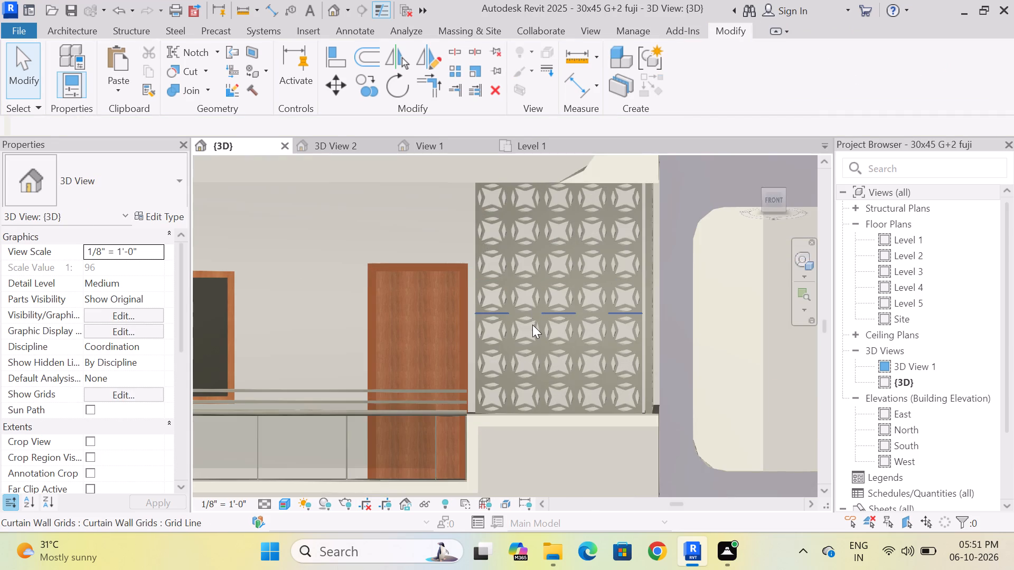
{"action": "scroll", "coordinate": [550, 233], "scroll_direction": "up", "scroll_amount": 4}
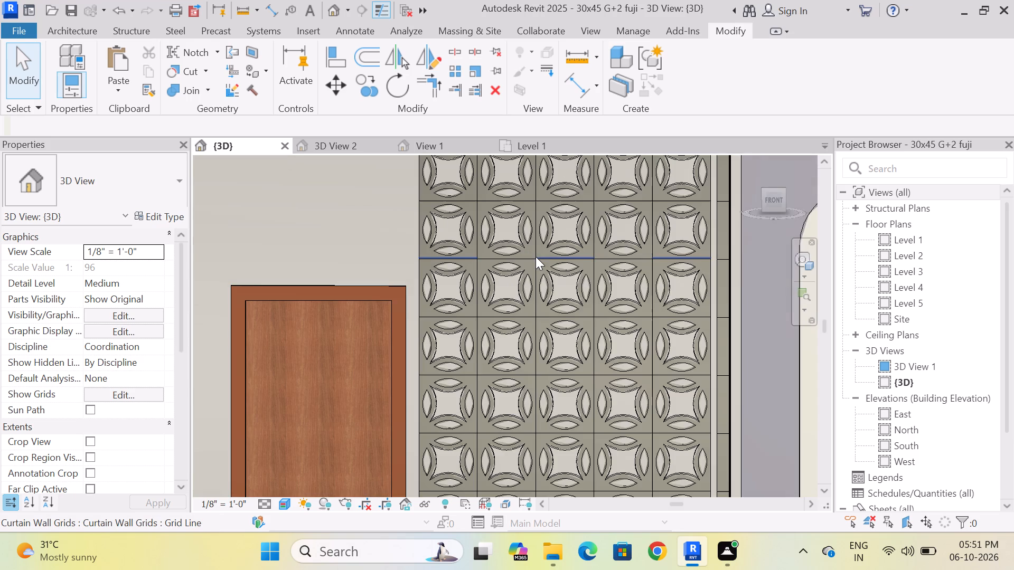
{"action": "scroll", "coordinate": [530, 279], "scroll_direction": "down", "scroll_amount": 2}
{"action": "left_click", "coordinate": [525, 251]}
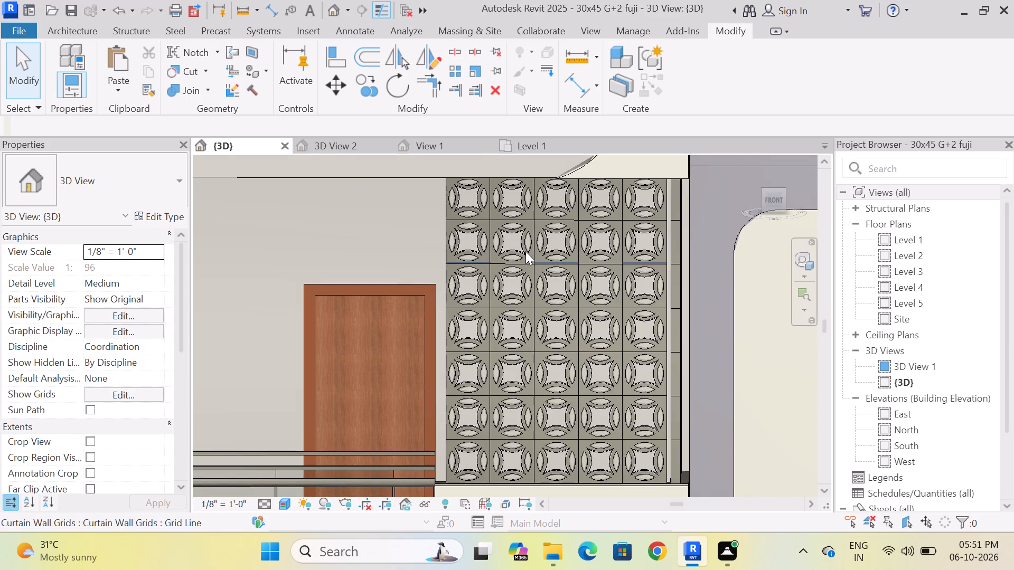
{"action": "key", "text": "Escape"}
{"action": "scroll", "coordinate": [515, 260], "scroll_direction": "down", "scroll_amount": 2}
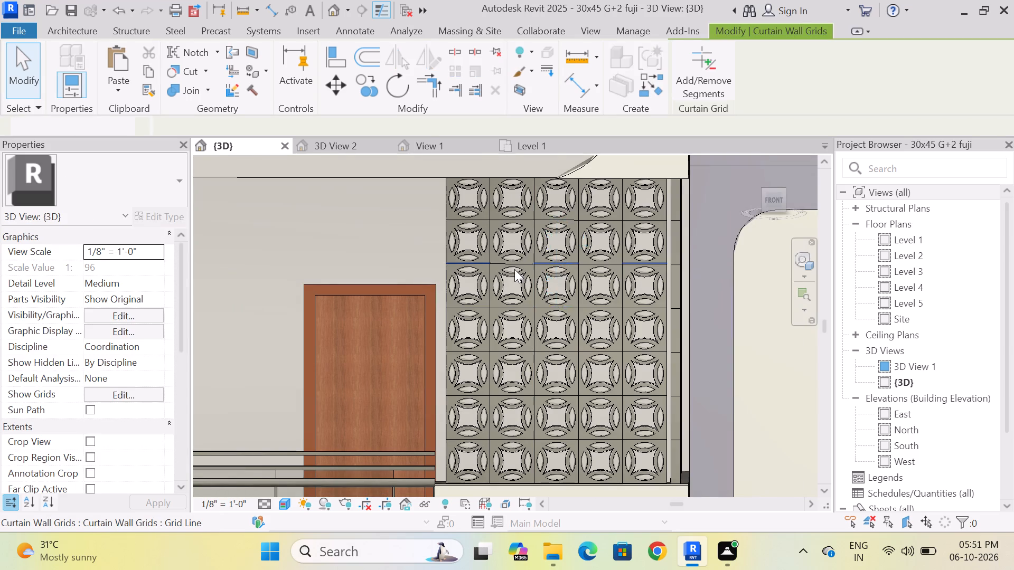
{"action": "scroll", "coordinate": [514, 269], "scroll_direction": "down", "scroll_amount": 12}
{"action": "scroll", "coordinate": [531, 284], "scroll_direction": "up", "scroll_amount": 6}
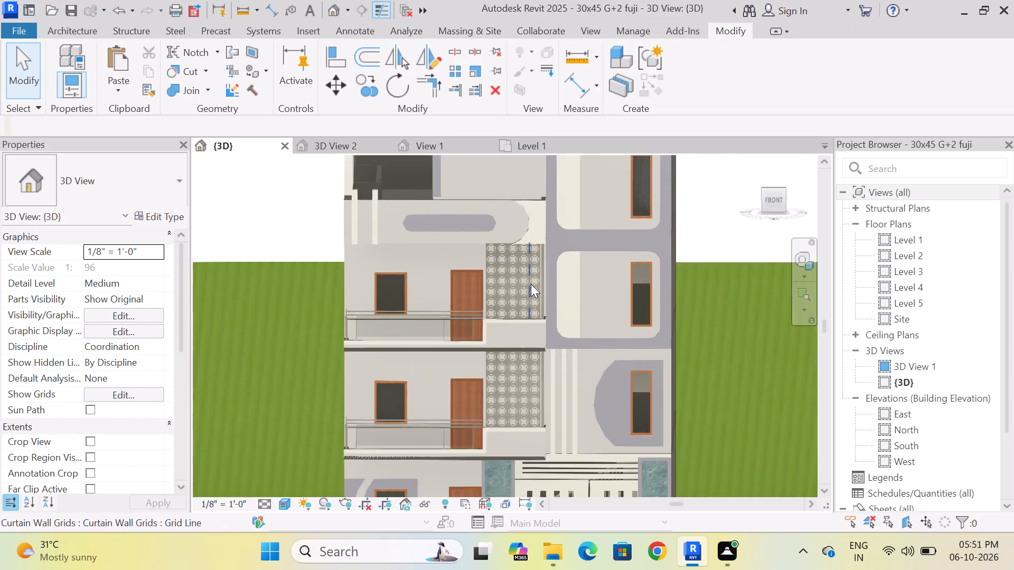
{"action": "scroll", "coordinate": [531, 284], "scroll_direction": "up", "scroll_amount": 5}
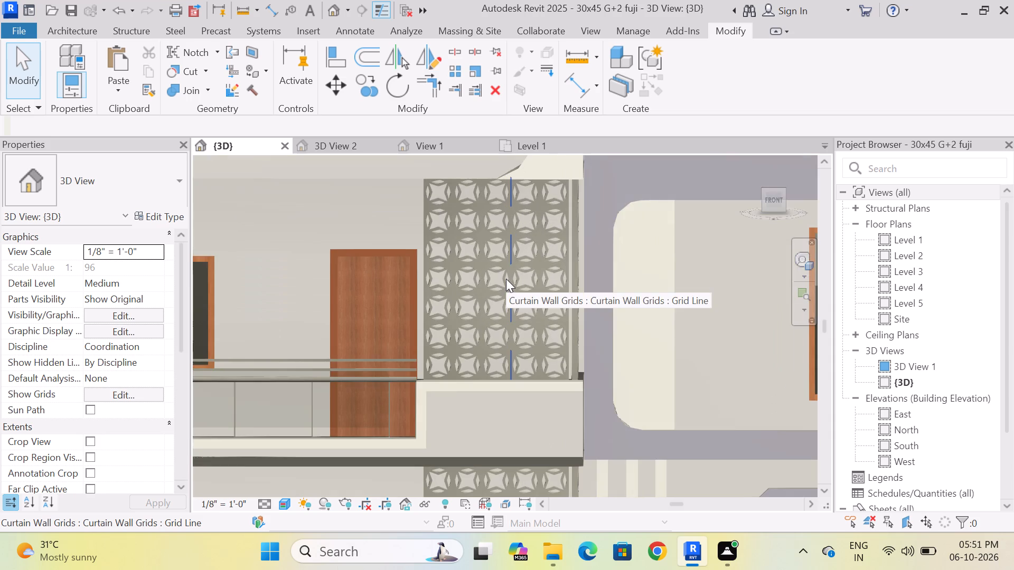
{"action": "scroll", "coordinate": [502, 277], "scroll_direction": "down", "scroll_amount": 10}
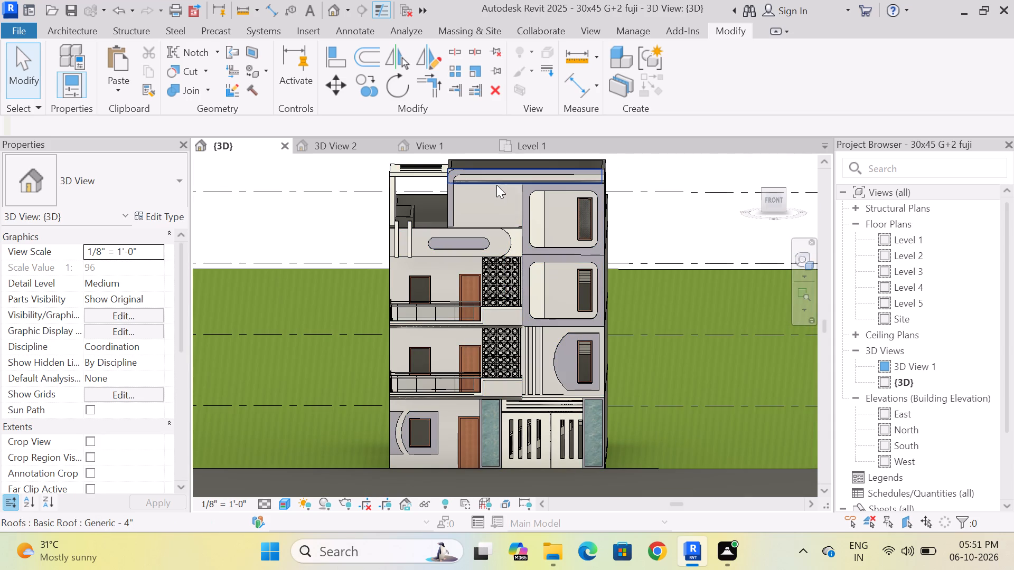
{"action": "scroll", "coordinate": [495, 187], "scroll_direction": "down", "scroll_amount": 3}
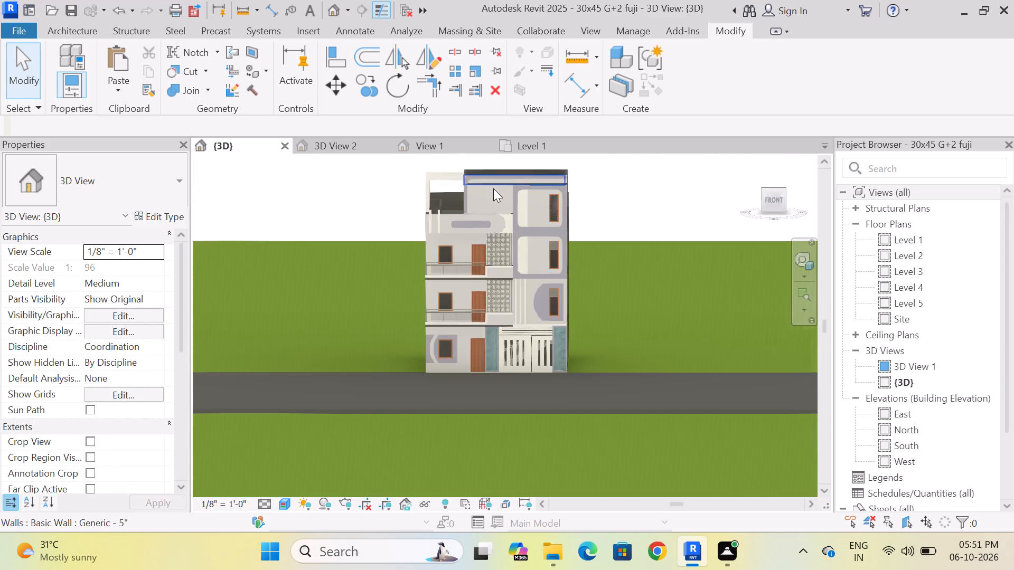
{"action": "scroll", "coordinate": [510, 290], "scroll_direction": "up", "scroll_amount": 4}
{"action": "scroll", "coordinate": [500, 217], "scroll_direction": "up", "scroll_amount": 6}
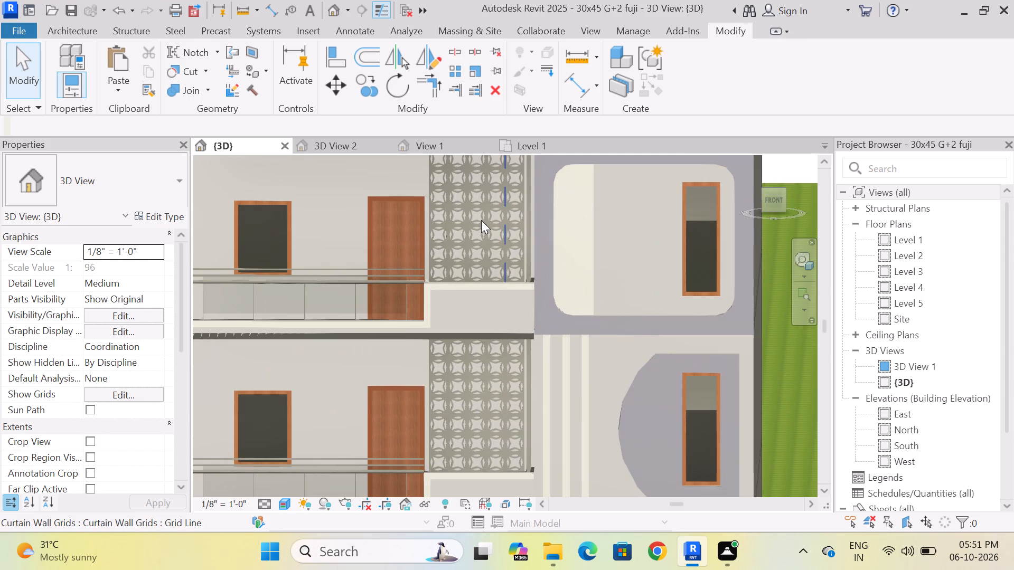
{"action": "key", "text": "Escape"}
{"action": "double_click", "coordinate": [481, 220]}
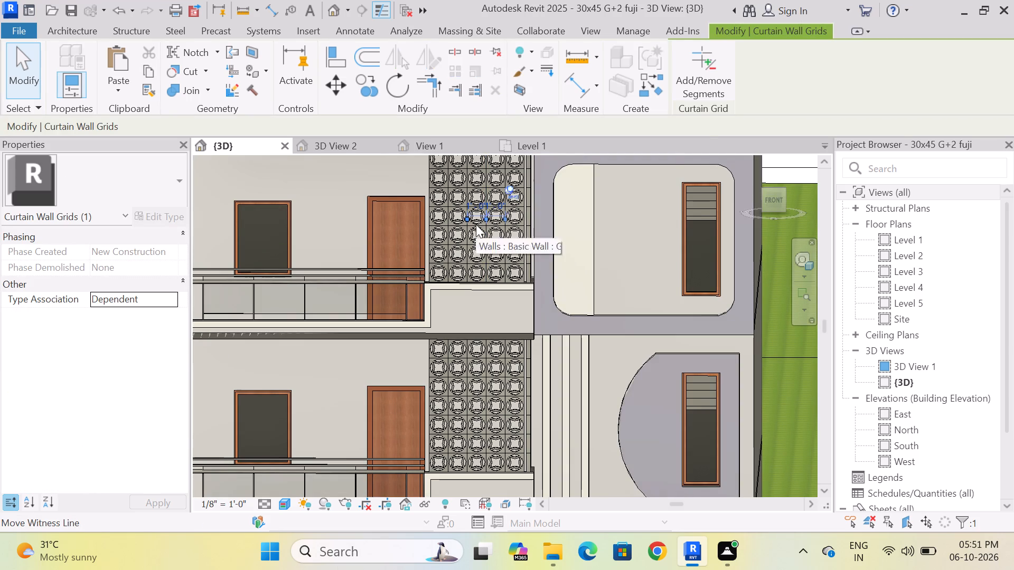
{"action": "key", "text": "Escape"}
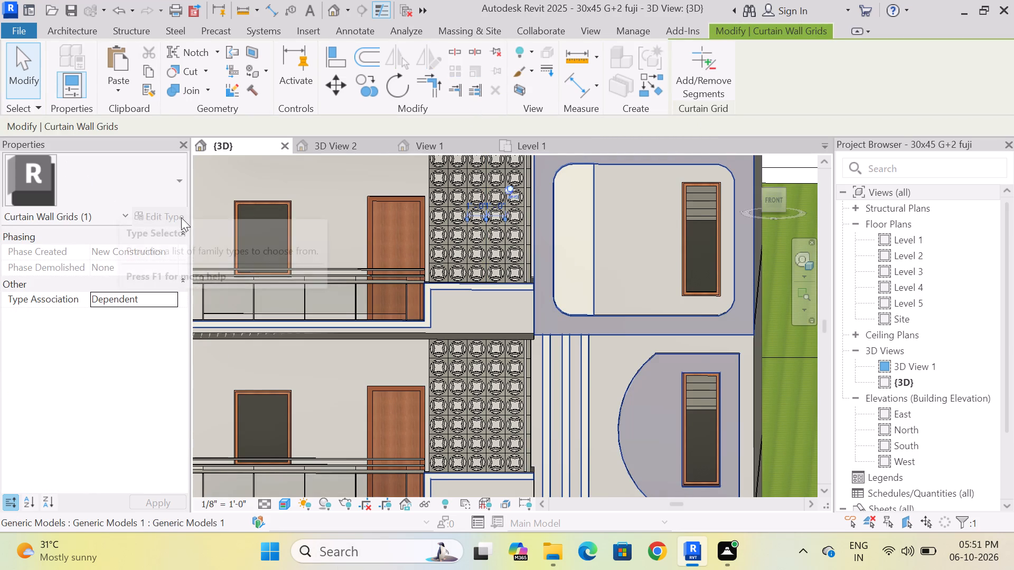
{"action": "key", "text": "Escape"}
{"action": "key", "text": "Escape"}
{"action": "scroll", "coordinate": [462, 242], "scroll_direction": "down", "scroll_amount": 6}
{"action": "scroll", "coordinate": [482, 241], "scroll_direction": "up", "scroll_amount": 3}
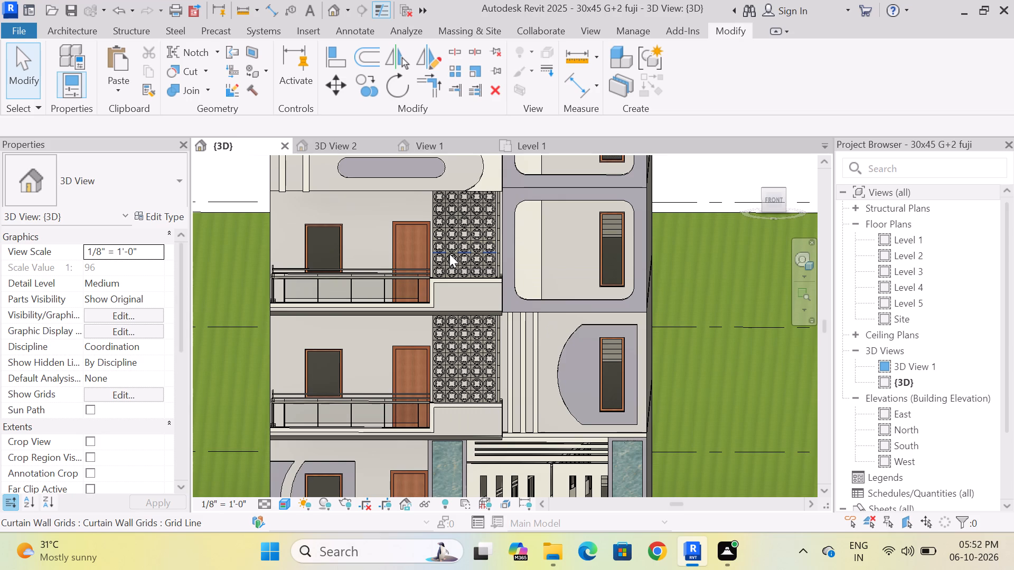
{"action": "scroll", "coordinate": [556, 213], "scroll_direction": "down", "scroll_amount": 2}
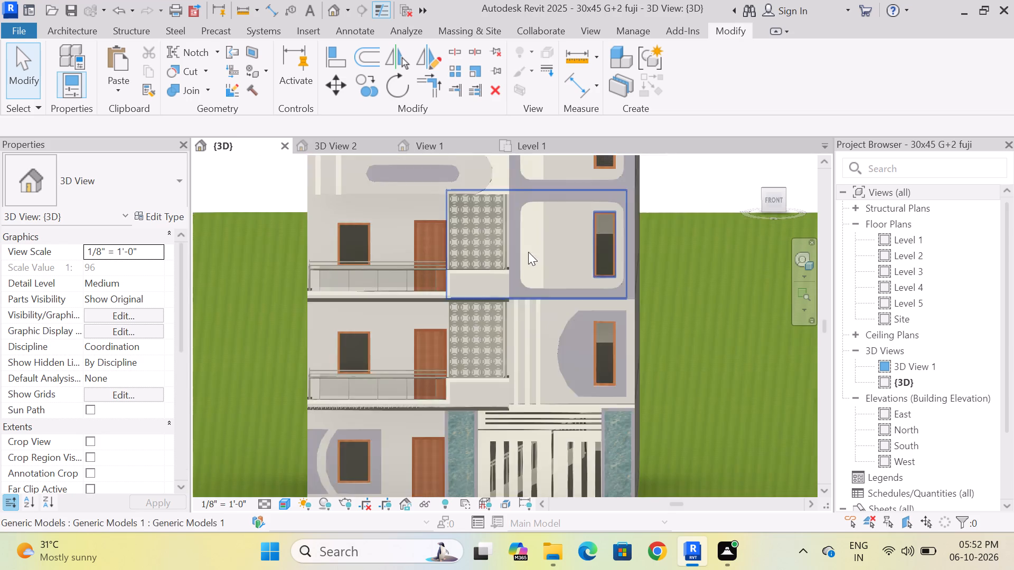
{"action": "scroll", "coordinate": [506, 259], "scroll_direction": "down", "scroll_amount": 3}
{"action": "scroll", "coordinate": [564, 182], "scroll_direction": "up", "scroll_amount": 3}
In View 1 of the taracotett jali panel family, inspect the properties of the patterned panel extrusion.
{"action": "left_click", "coordinate": [443, 142]}
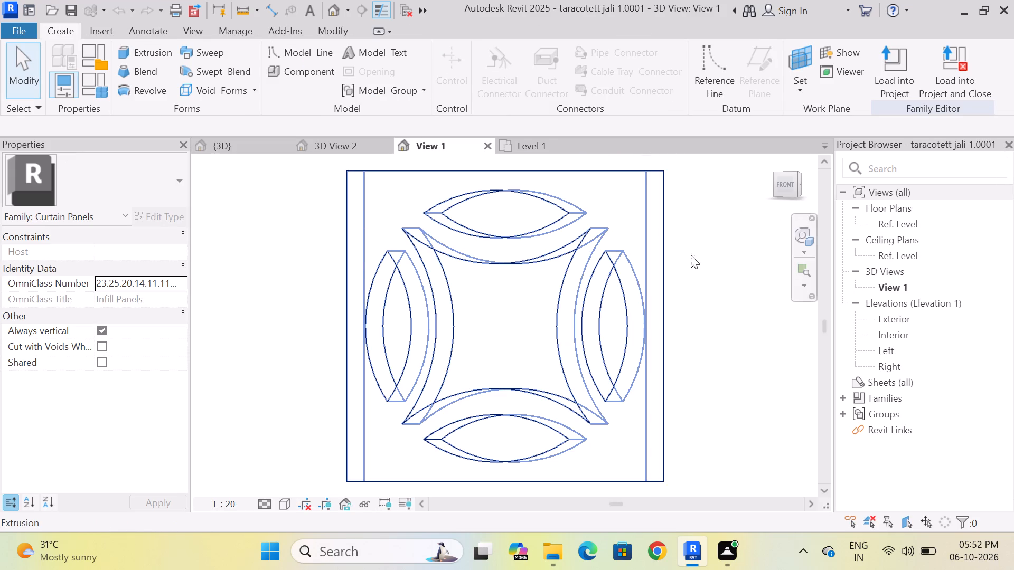
{"action": "left_click", "coordinate": [588, 230]}
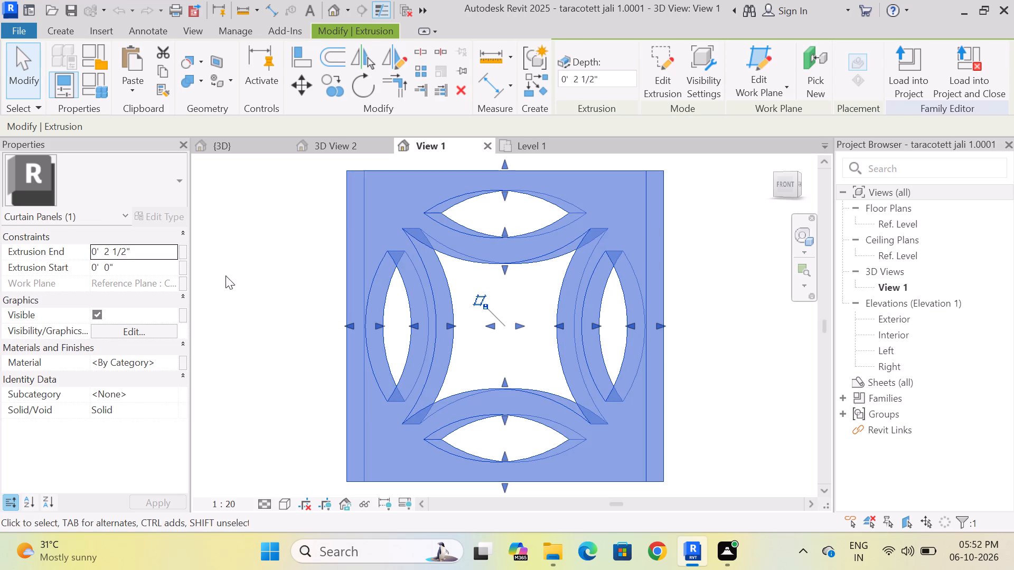
{"action": "left_click", "coordinate": [162, 216]}
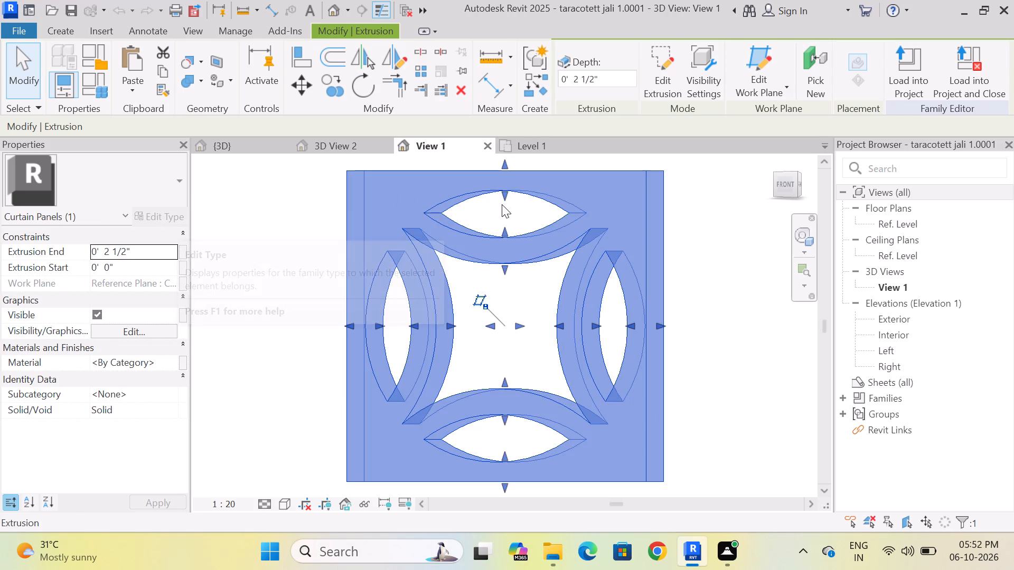
{"action": "scroll", "coordinate": [551, 213], "scroll_direction": "down", "scroll_amount": 2}
{"action": "key", "text": "Escape"}
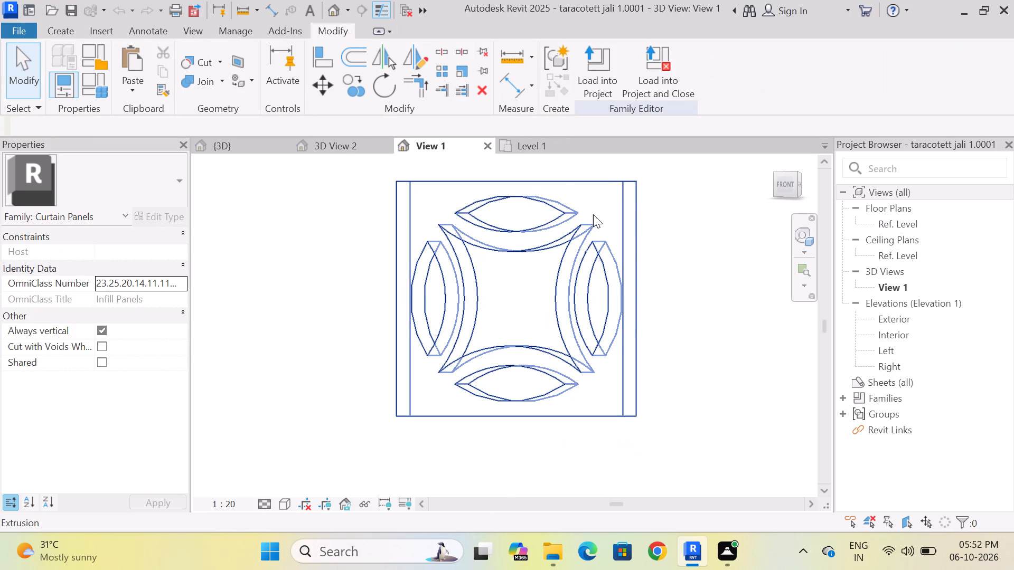
{"action": "left_click", "coordinate": [590, 214]}
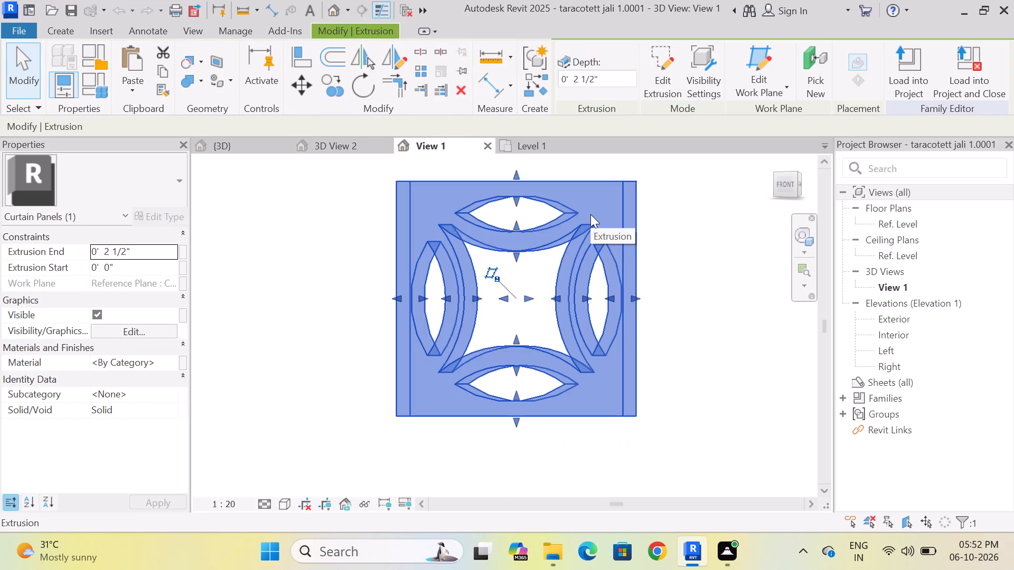
{"action": "key", "text": "Escape"}
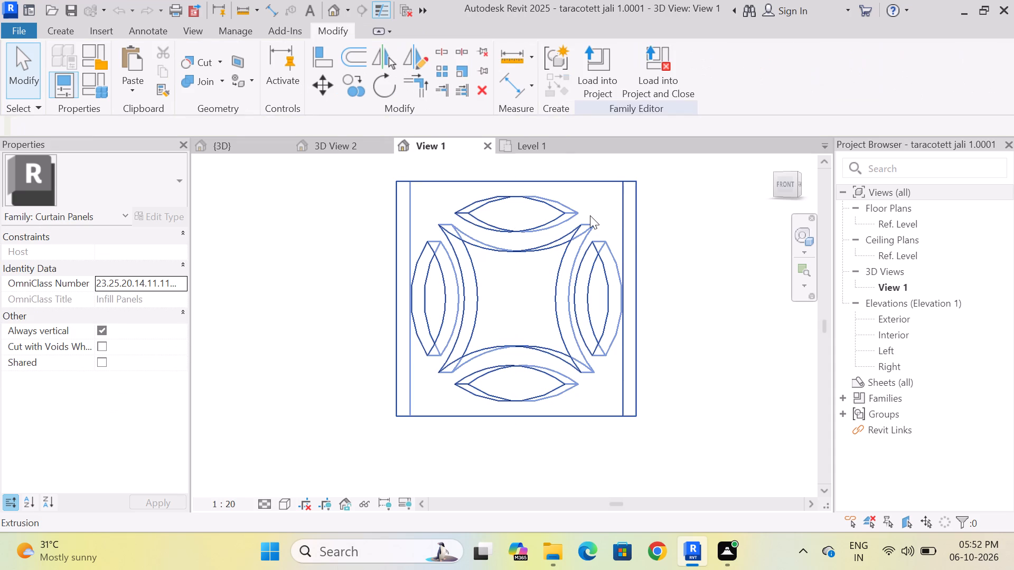
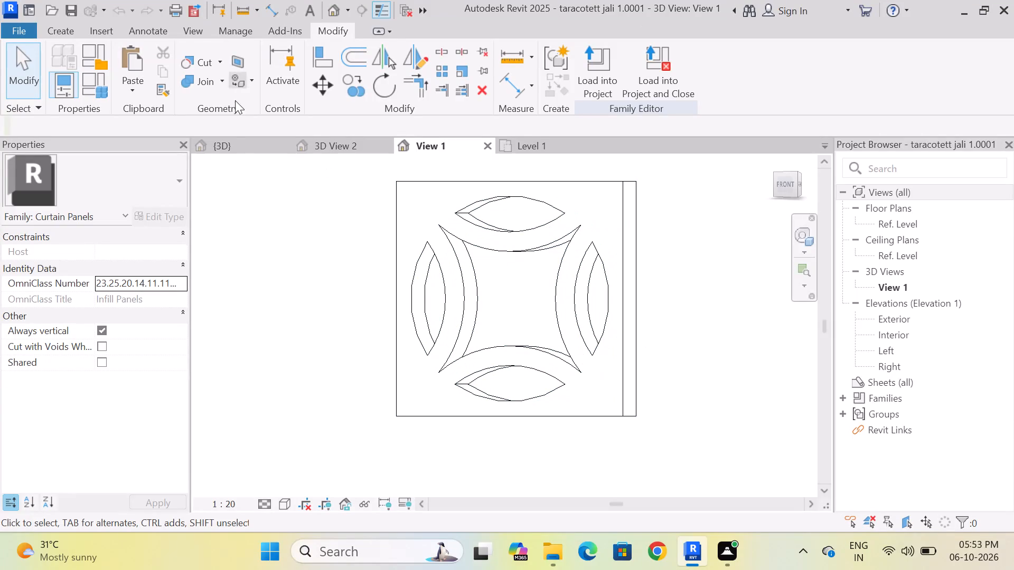
Compare the front facade in the 30x45 G+2 fuji {3D} view with 3D View 2 of the 30x45 G+2 project.
{"action": "left_click", "coordinate": [237, 143]}
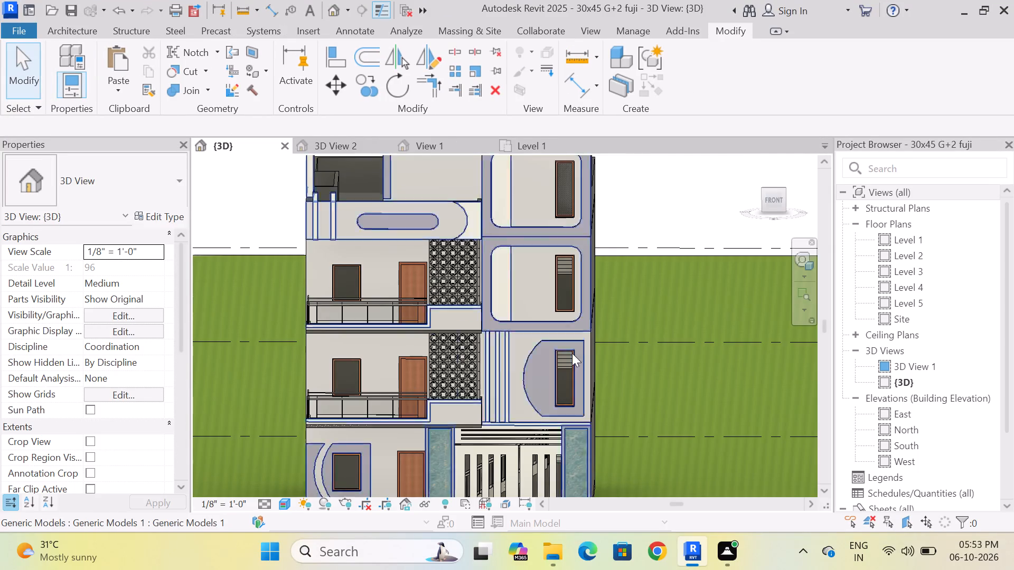
{"action": "scroll", "coordinate": [568, 338], "scroll_direction": "down", "scroll_amount": 4}
{"action": "left_click", "coordinate": [345, 151]}
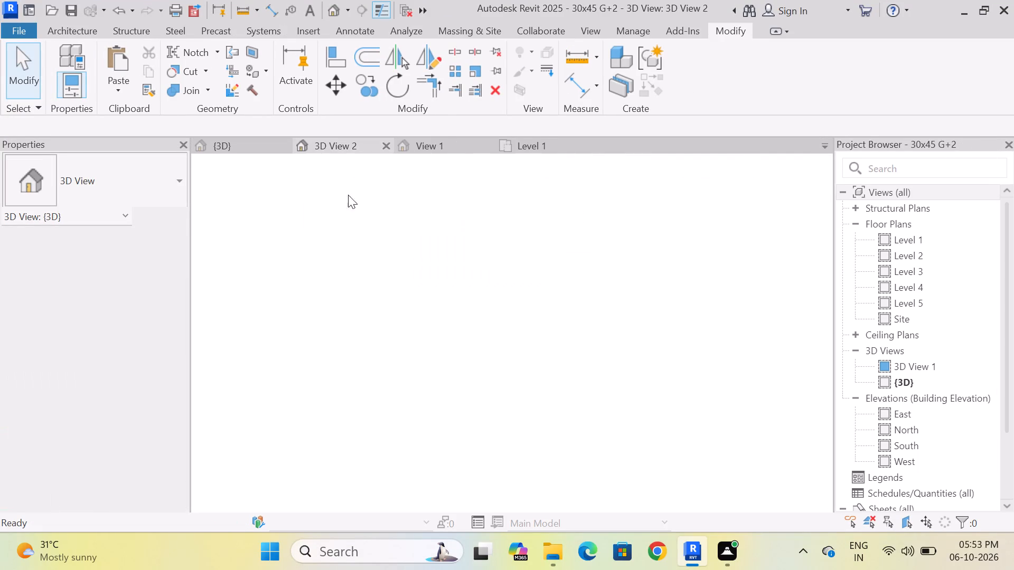
{"action": "scroll", "coordinate": [397, 332], "scroll_direction": "up", "scroll_amount": 3}
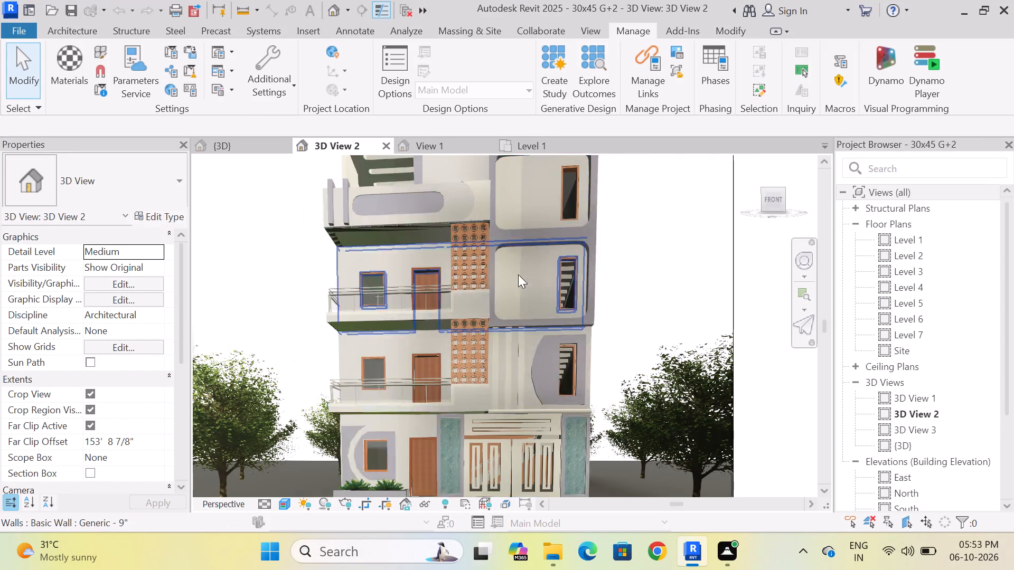
{"action": "left_click", "coordinate": [222, 149]}
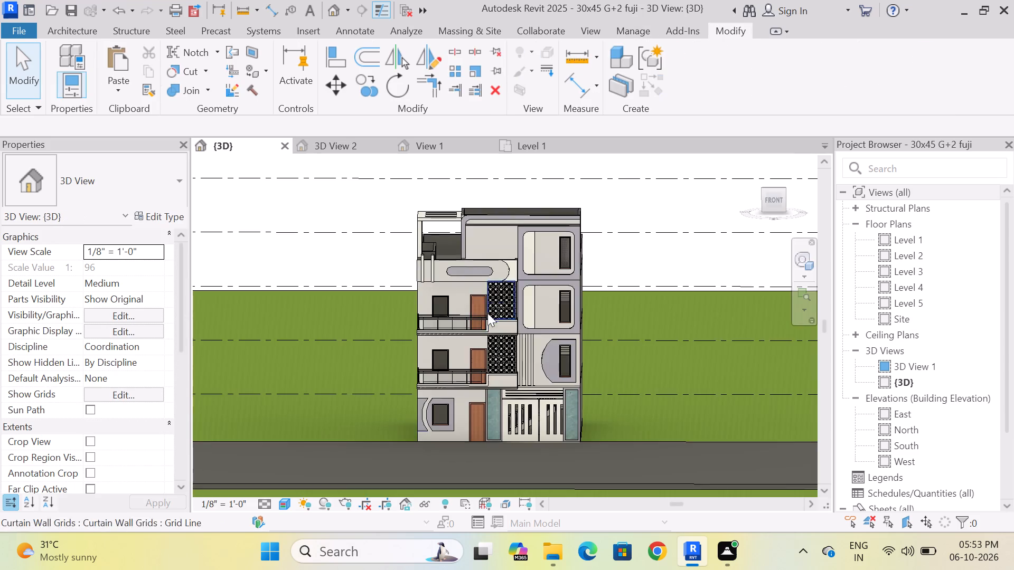
{"action": "scroll", "coordinate": [487, 313], "scroll_direction": "up", "scroll_amount": 3}
{"action": "scroll", "coordinate": [519, 274], "scroll_direction": "down", "scroll_amount": 5}
{"action": "middle_click_drag", "start_coordinate": [530, 377], "coordinate": [529, 344], "text": "shift"}
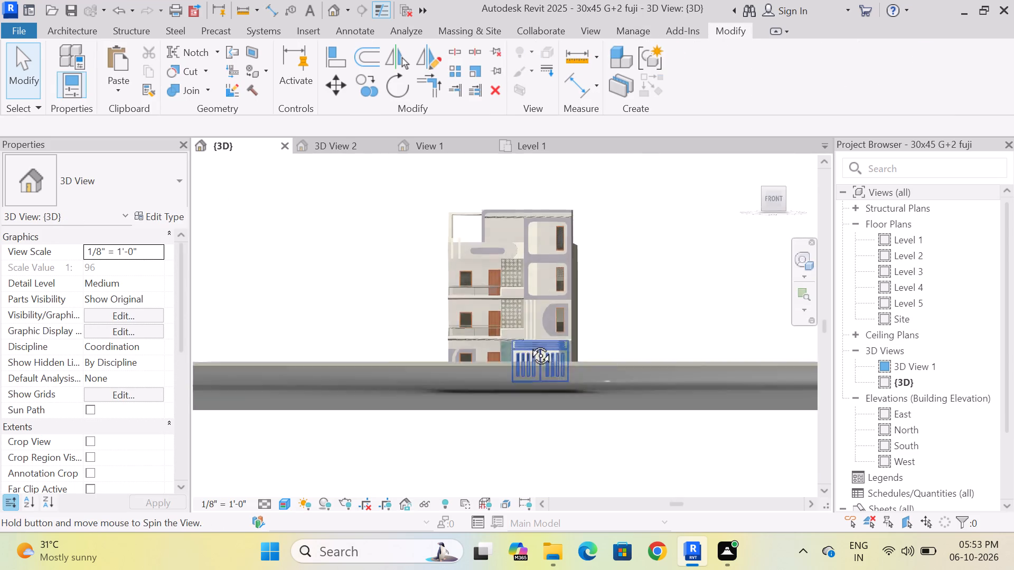
{"action": "middle_click_drag", "start_coordinate": [529, 344], "coordinate": [532, 363], "text": "shift"}
{"action": "scroll", "coordinate": [517, 365], "scroll_direction": "down", "scroll_amount": 3}
{"action": "scroll", "coordinate": [521, 355], "scroll_direction": "up", "scroll_amount": 4}
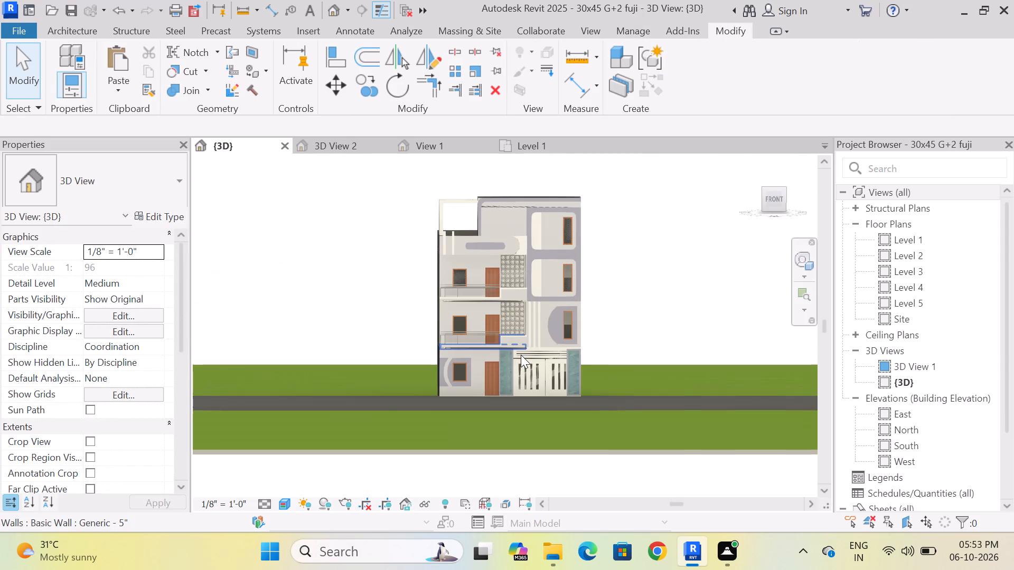
{"action": "scroll", "coordinate": [519, 360], "scroll_direction": "down", "scroll_amount": 2}
{"action": "scroll", "coordinate": [536, 350], "scroll_direction": "up", "scroll_amount": 1}
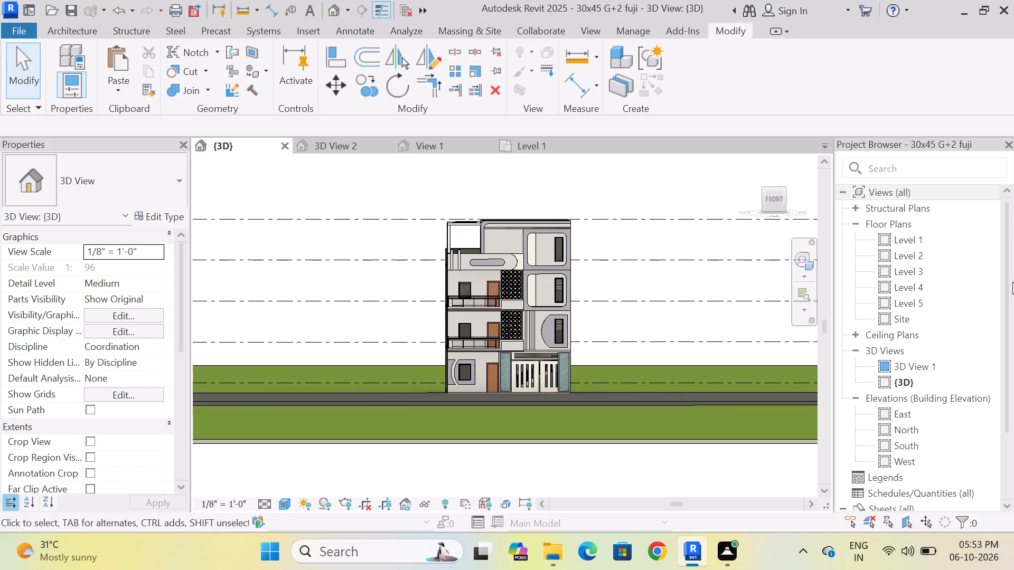
Open the 3D View 1 perspective placed on sheet A101 of the 30x45 G+2 fuji project.
{"action": "left_click_drag", "start_coordinate": [1009, 277], "coordinate": [1000, 396]}
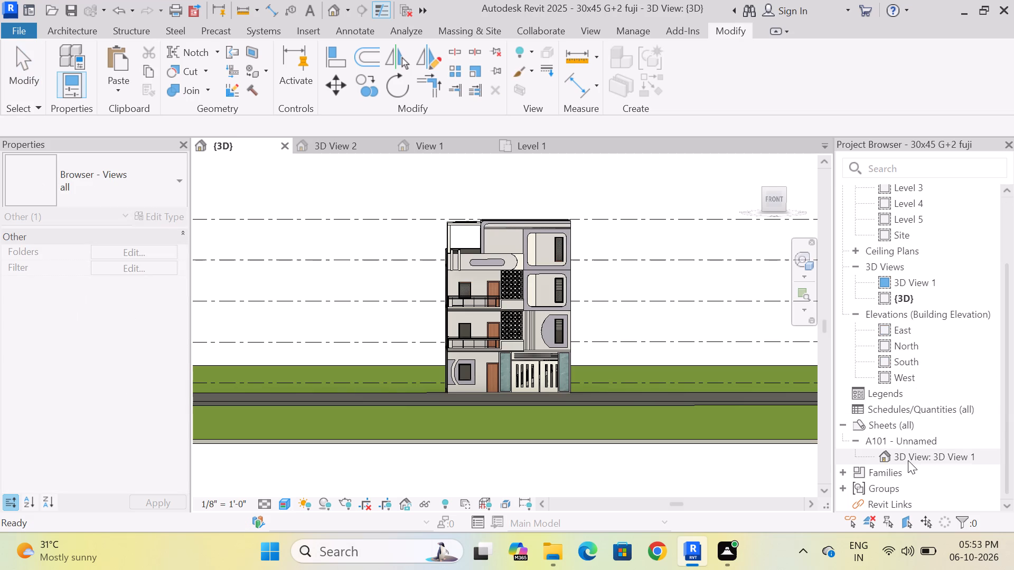
{"action": "double_click", "coordinate": [908, 460]}
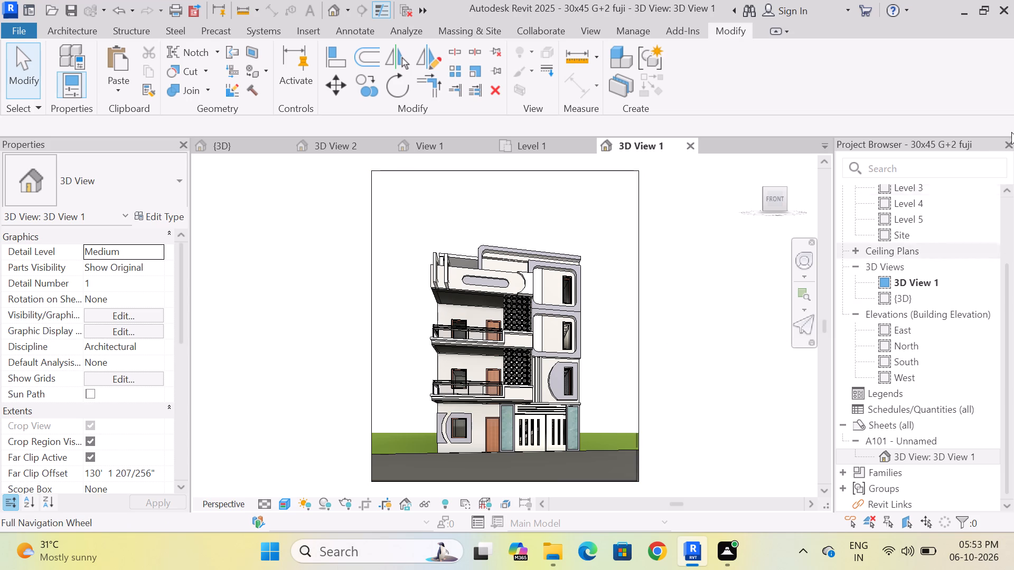
Close Revit and save the changes to the 30x45 G+2 fuji project.
{"action": "left_click", "coordinate": [1008, 14]}
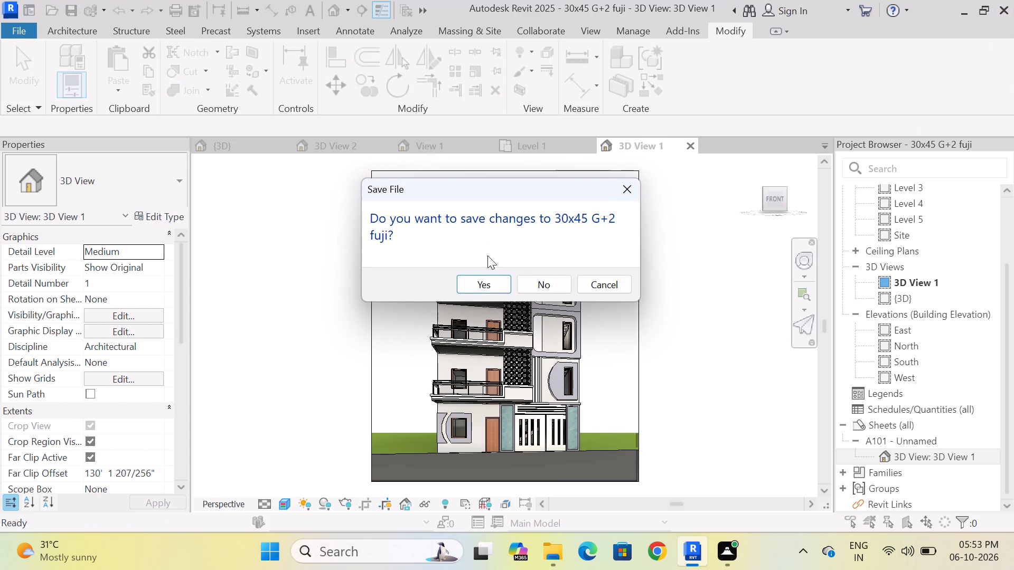
{"action": "left_click", "coordinate": [492, 290]}
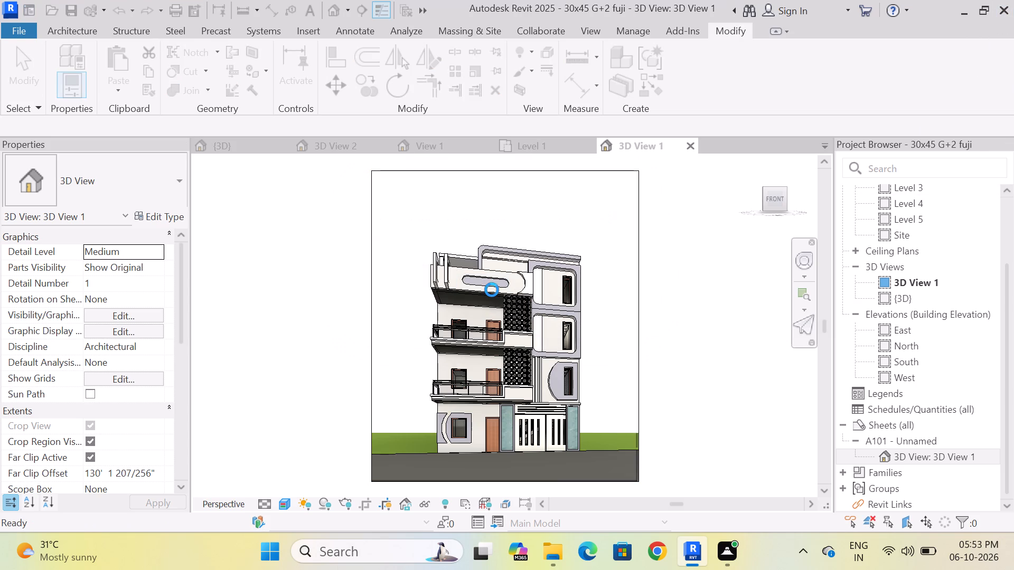